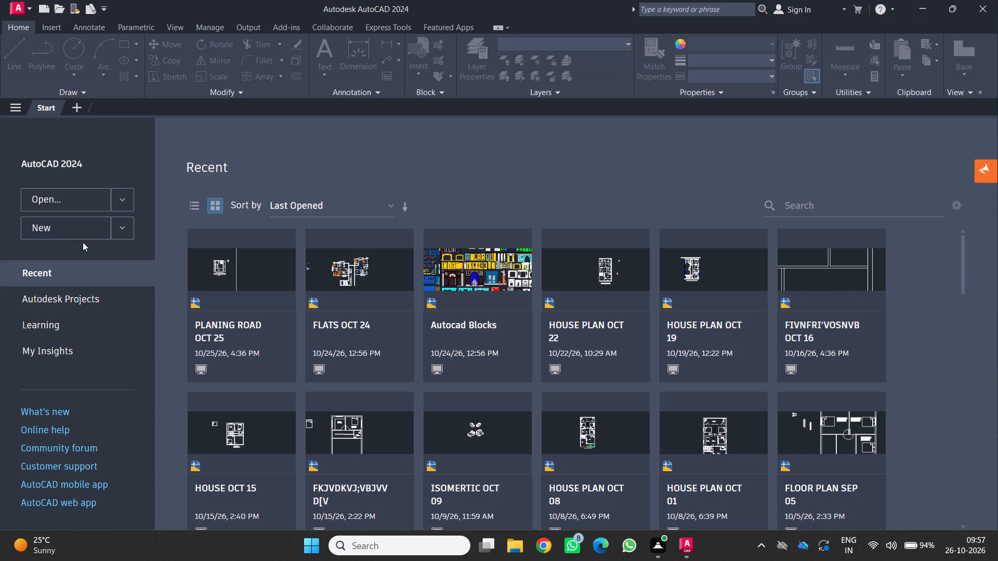
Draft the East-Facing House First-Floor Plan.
Create a new blank drawing.
left_click(55, 231)
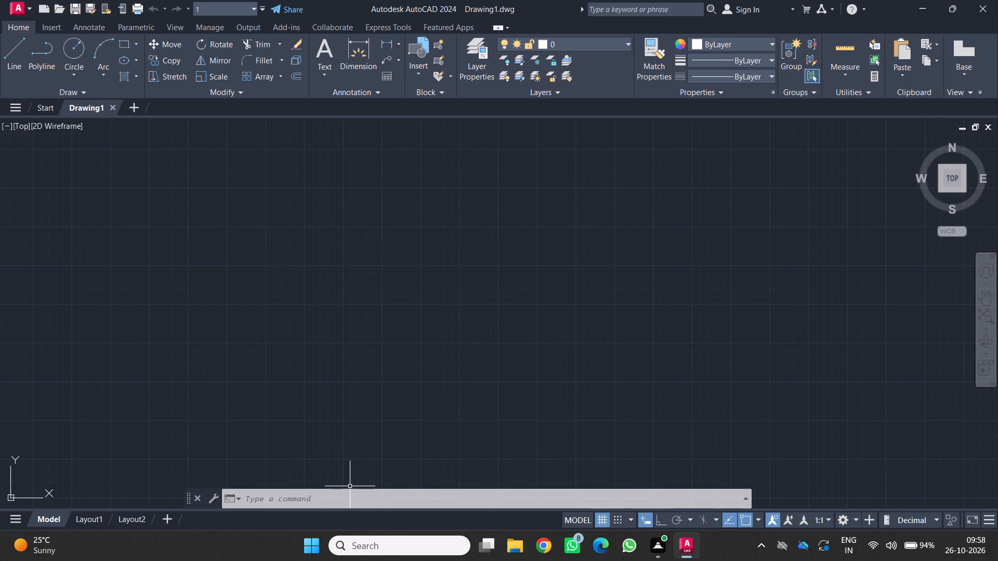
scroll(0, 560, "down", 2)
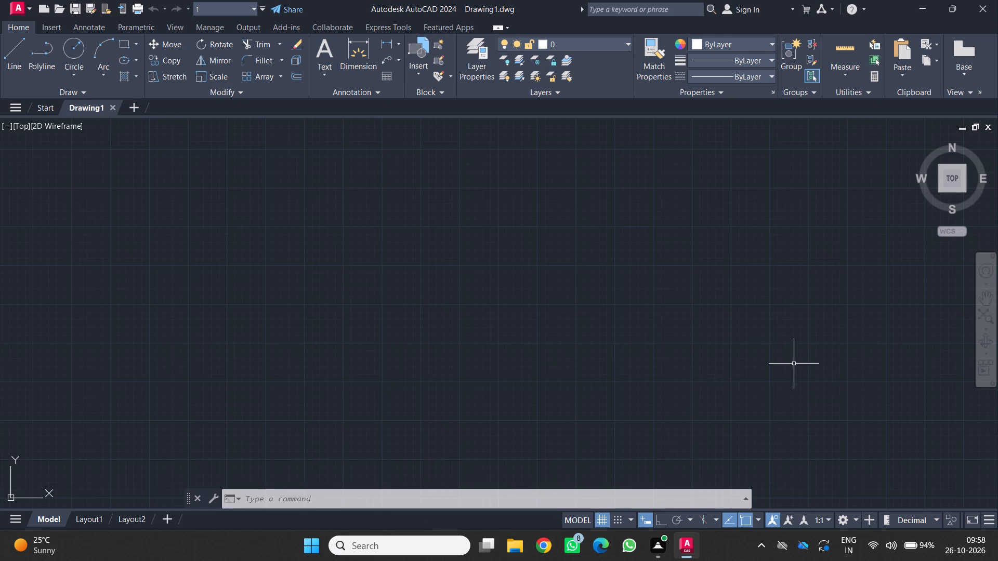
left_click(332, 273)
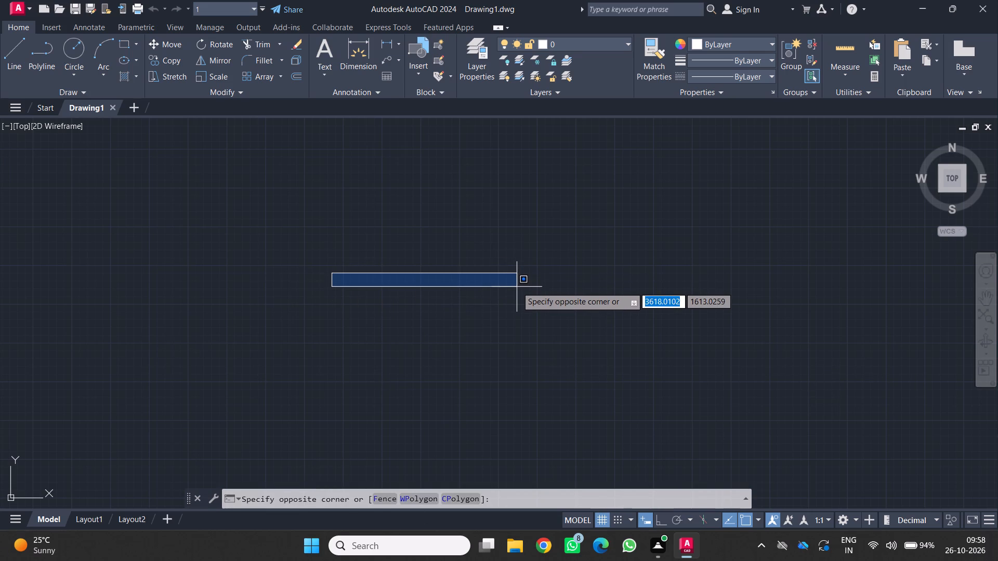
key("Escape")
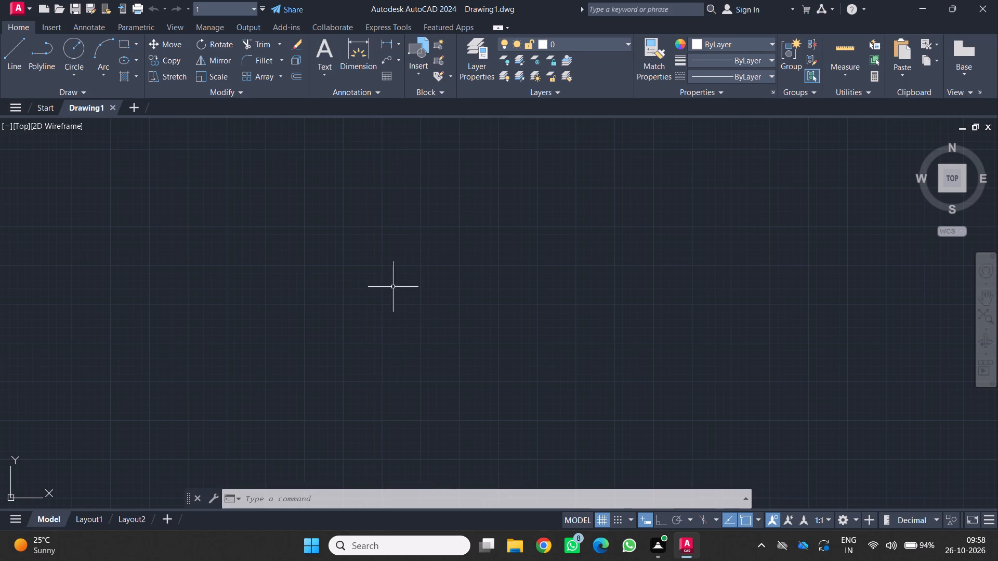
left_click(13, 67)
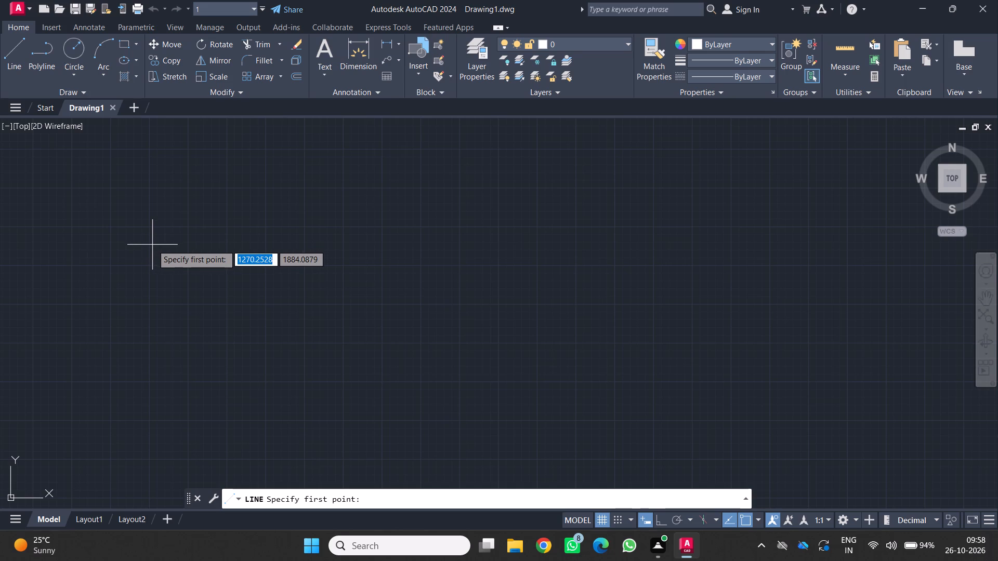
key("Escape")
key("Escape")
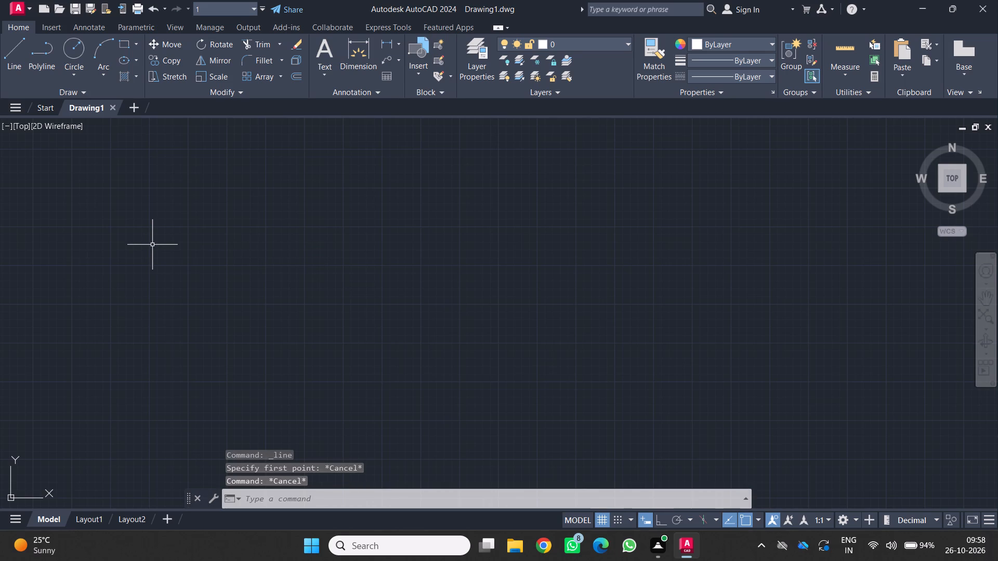
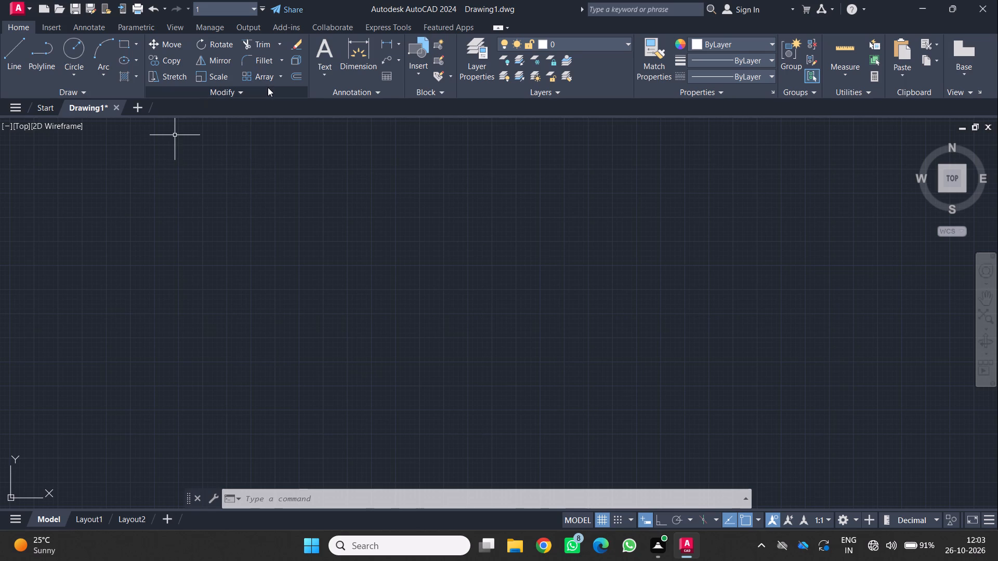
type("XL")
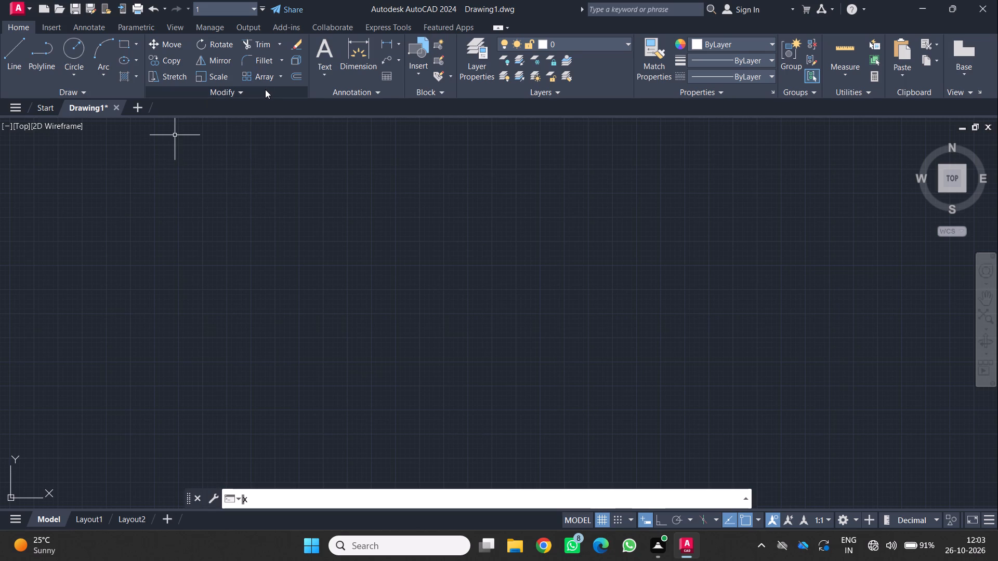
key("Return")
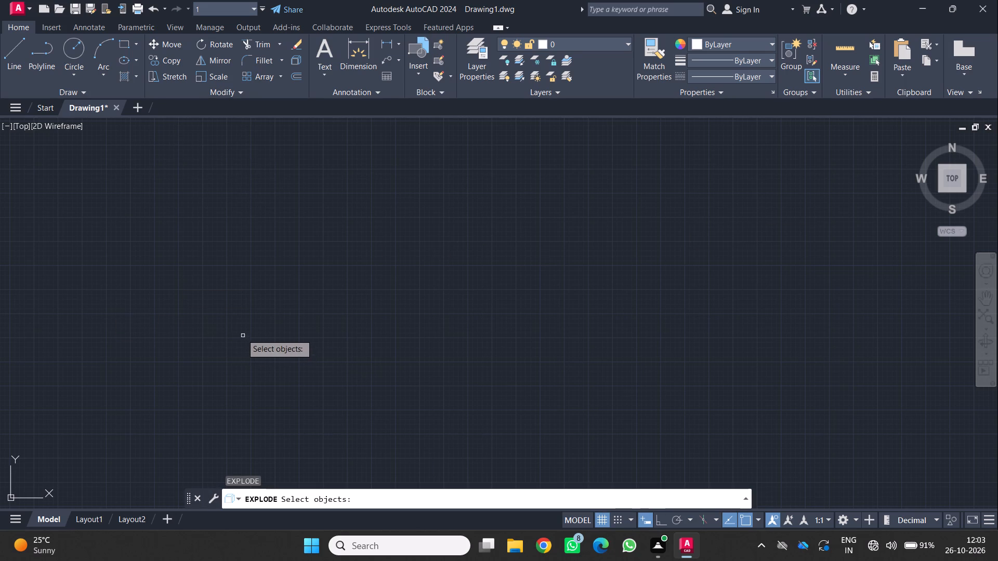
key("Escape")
Turn on Ortho mode and draw overlapping vertical construction lines through one base point.
type("XL")
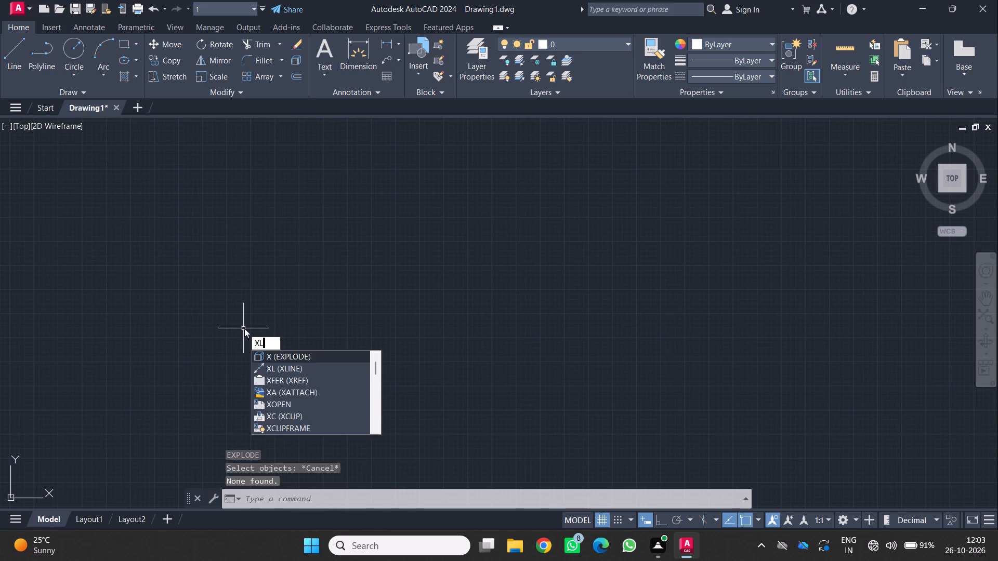
key("Return")
left_click(375, 347)
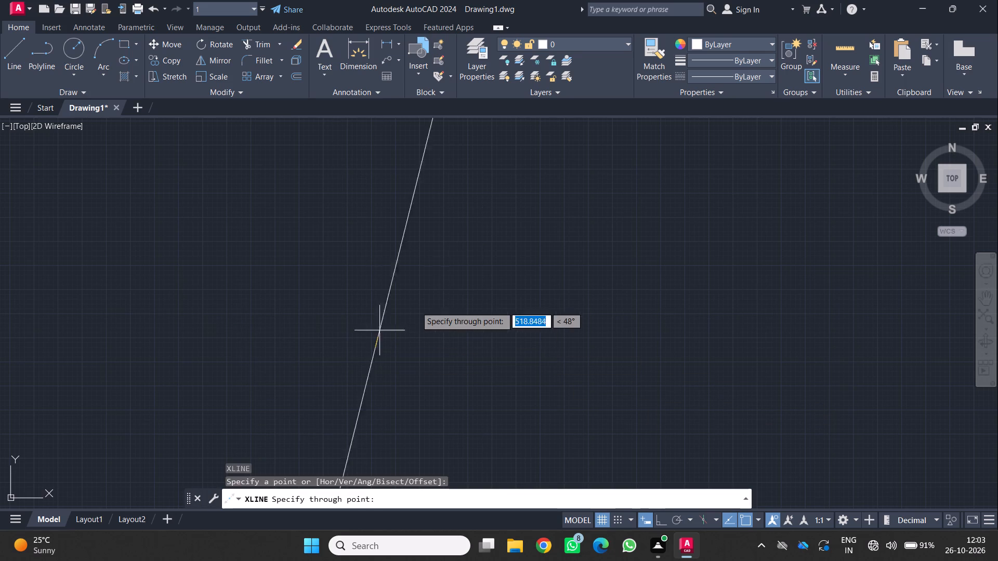
key("F8")
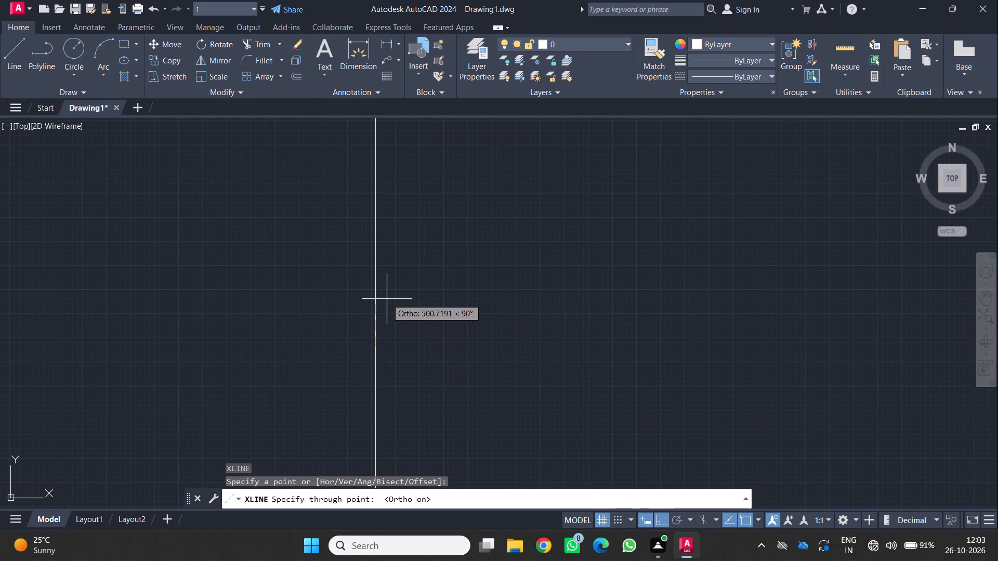
left_click(406, 261)
left_click(355, 232)
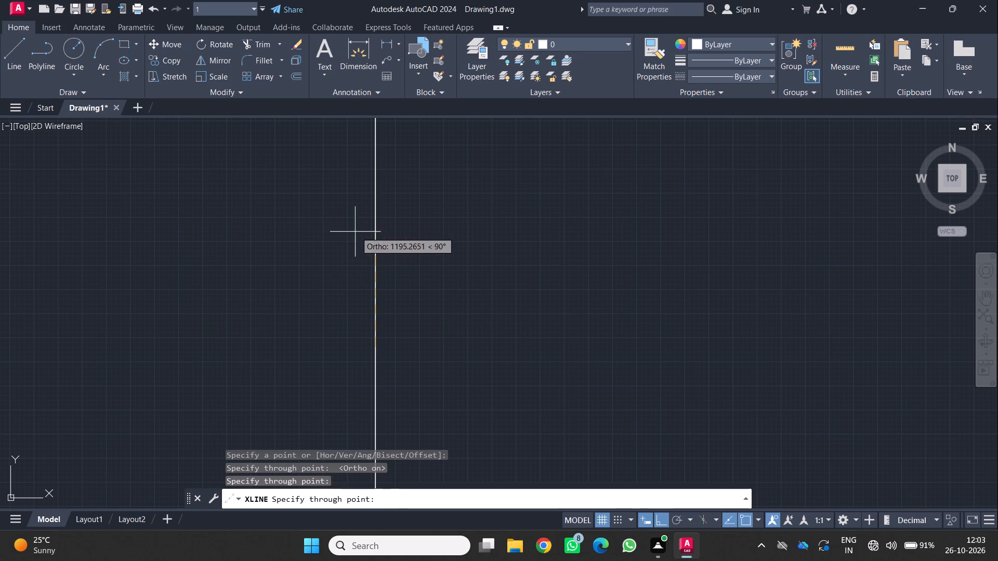
left_click(417, 238)
key("F1")
key("Escape")
key("Escape")
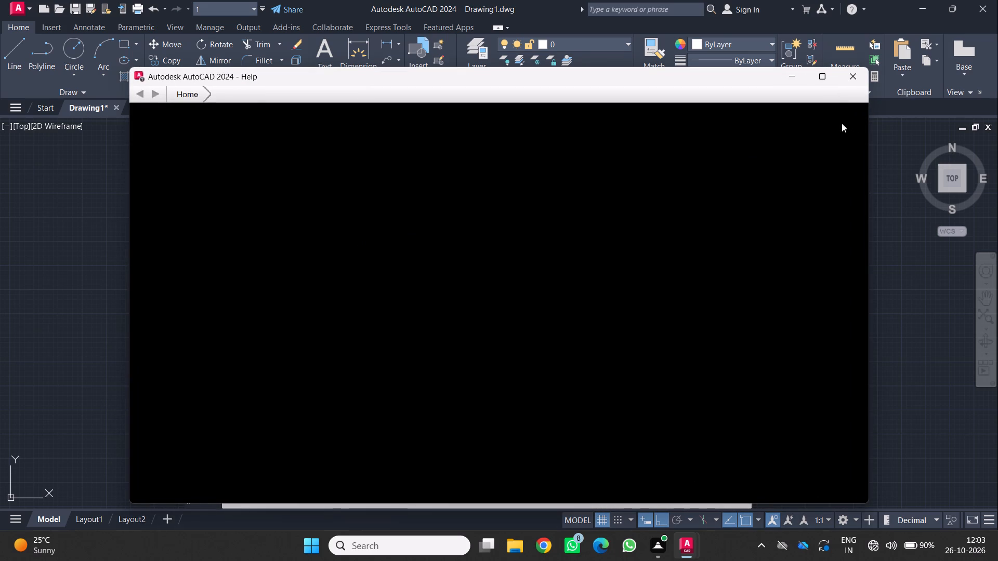
left_click(854, 79)
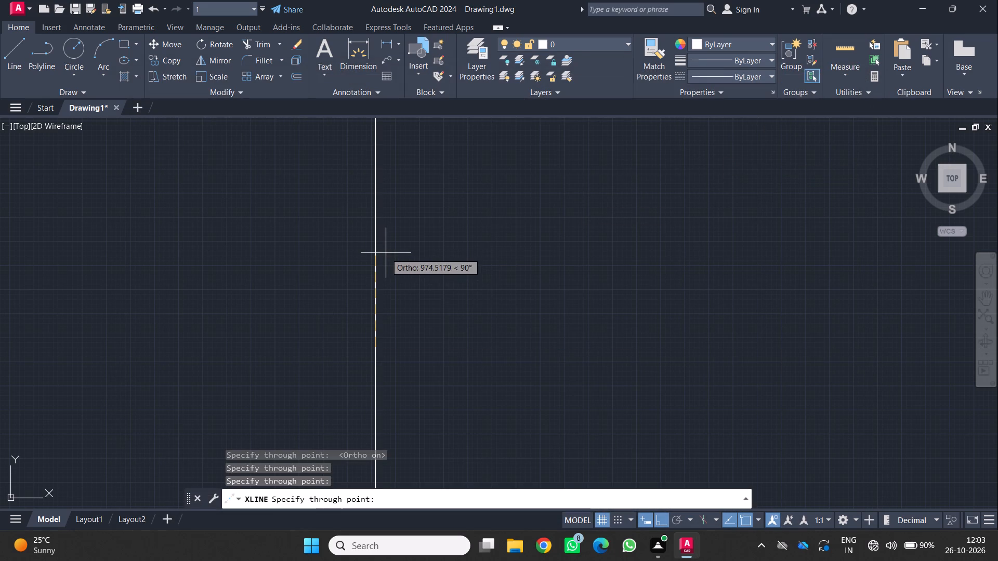
key("Escape")
Erase all the overlapping vertical construction lines.
scroll(372, 251, "up", 4)
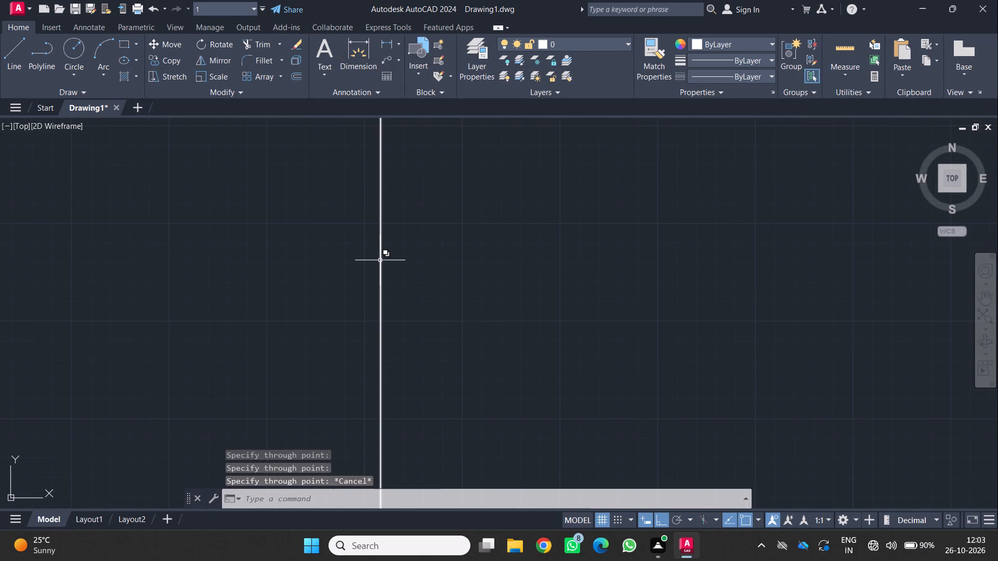
left_click(381, 261)
key("Delete")
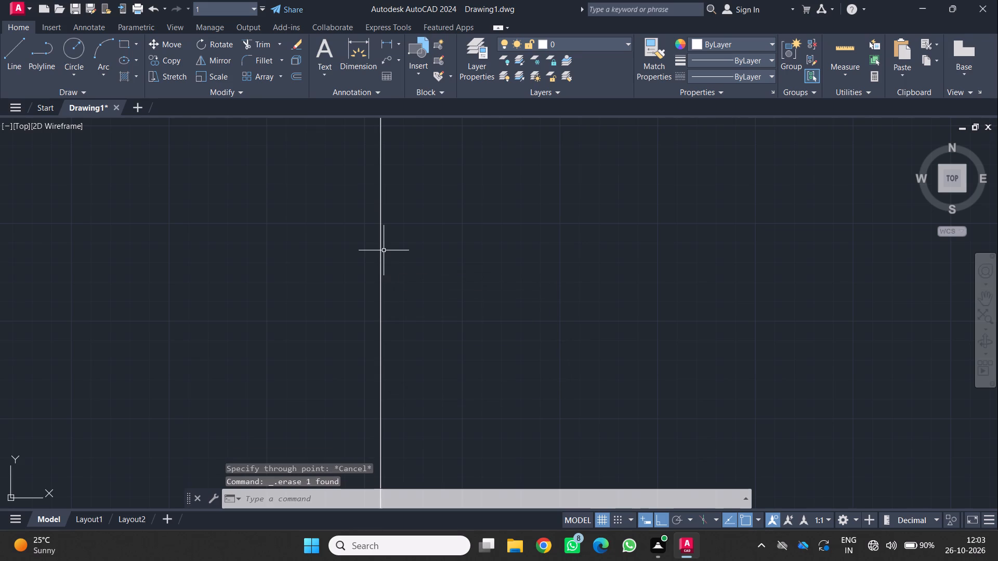
left_click(384, 250)
left_click(377, 251)
key("Delete")
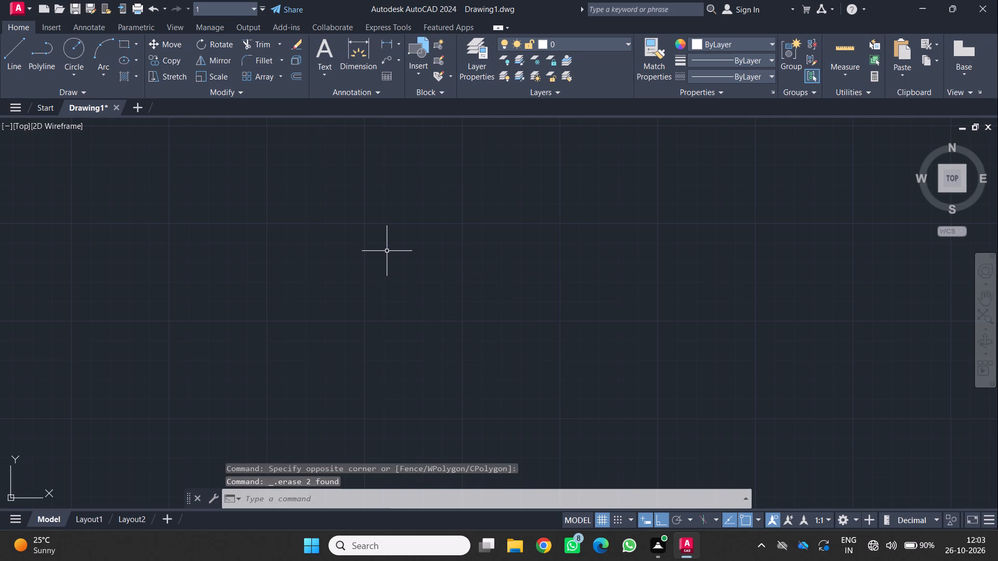
Draw one horizontal and one vertical construction line crossing at the same point.
key("x")
key("l")
key("Return")
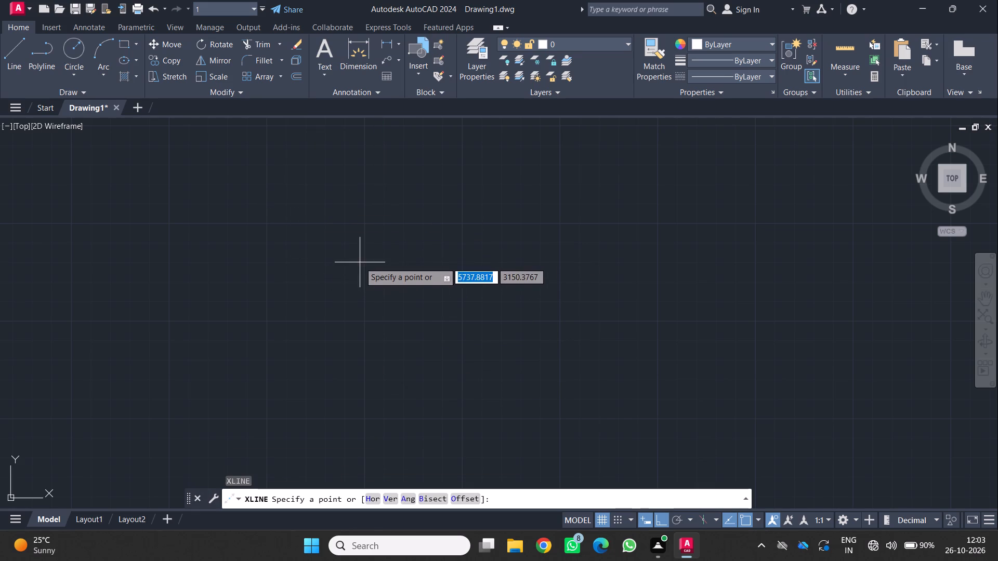
left_click(360, 262)
left_click(408, 252)
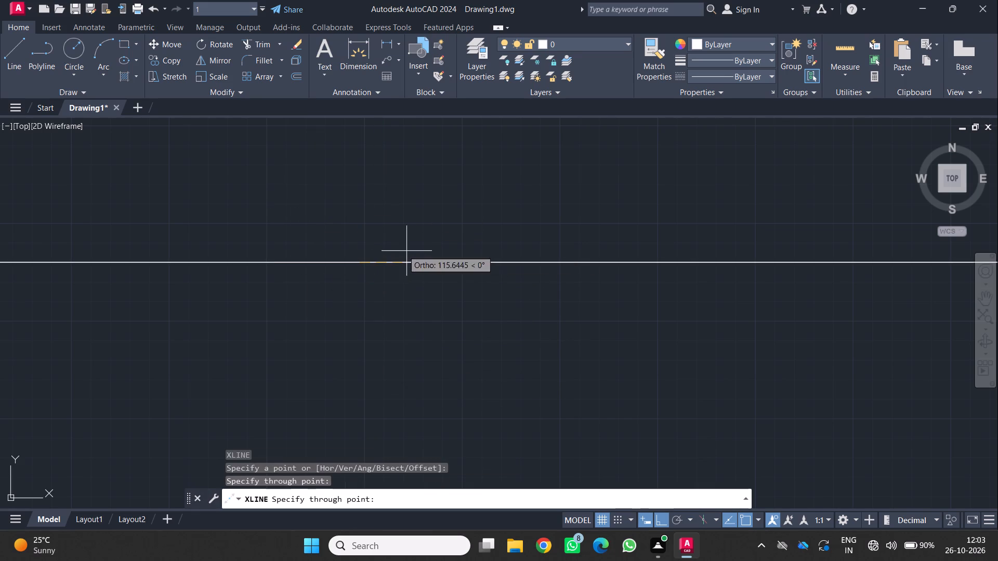
left_click(310, 316)
Trim the vertical line above the crossing and the horizontal line to its left, leaving an upper-left corner.
left_click(269, 46)
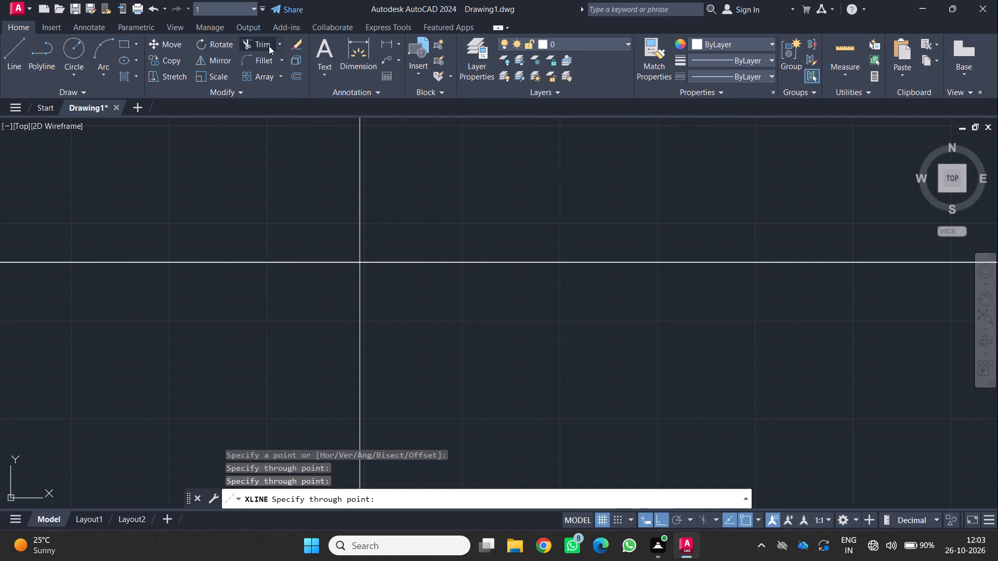
left_click_drag(278, 304, 440, 186)
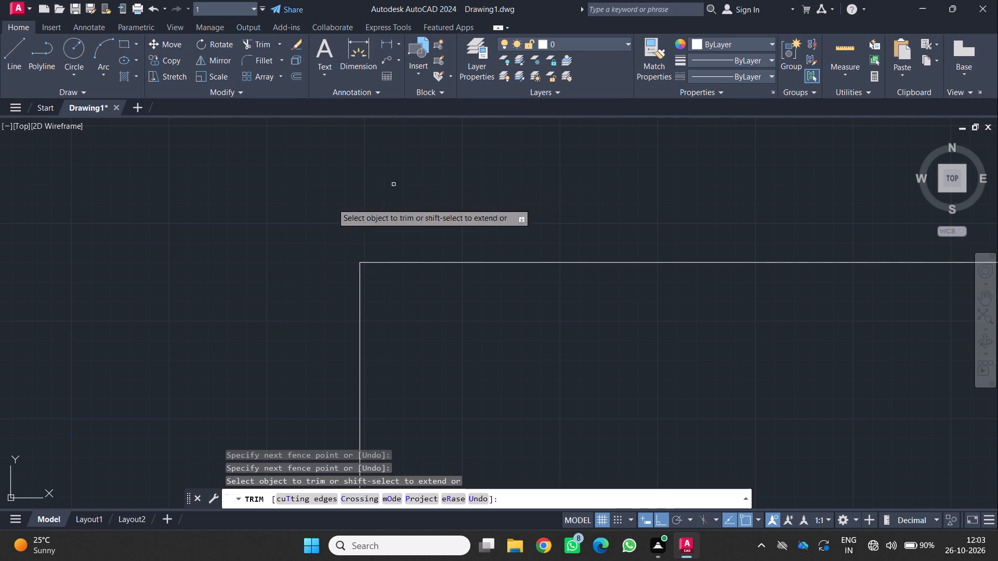
key("Escape")
Offset the vertical line and the horizontal line by 9 units towards the inside of the corner.
middle_click_drag(317, 334, 260, 262)
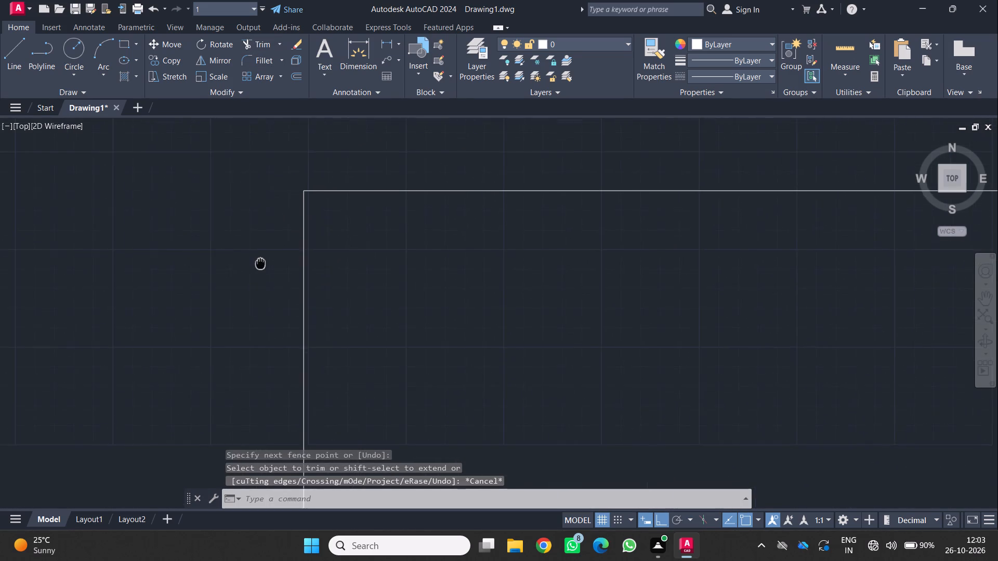
middle_click_drag(260, 262, 285, 209)
key("Escape")
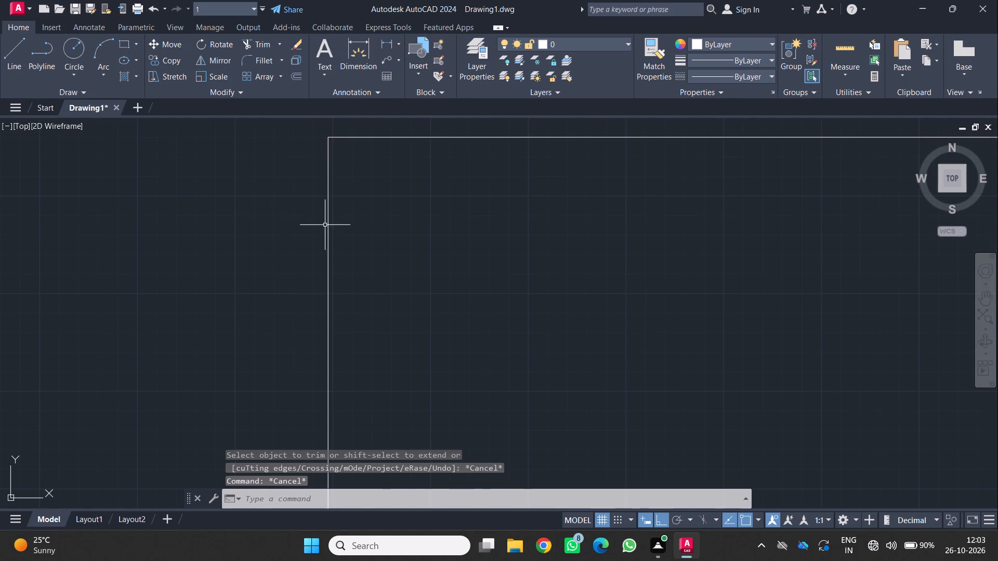
left_click(326, 212)
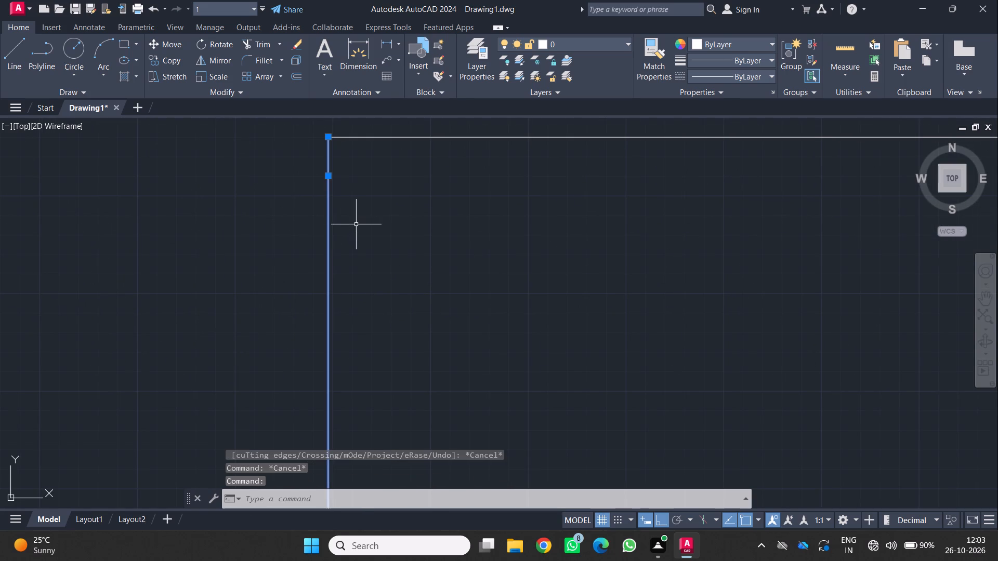
key("o")
key("Return")
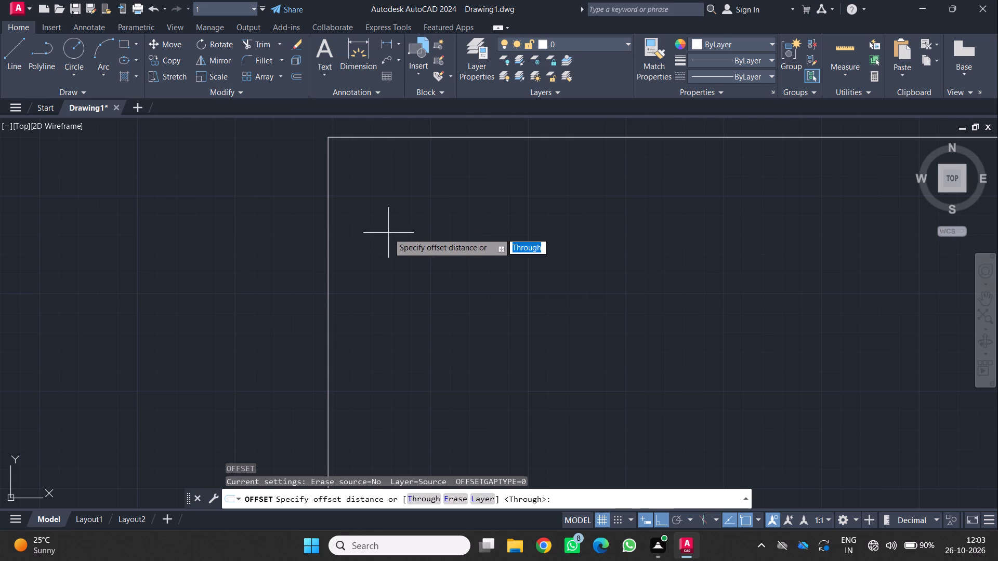
key("9")
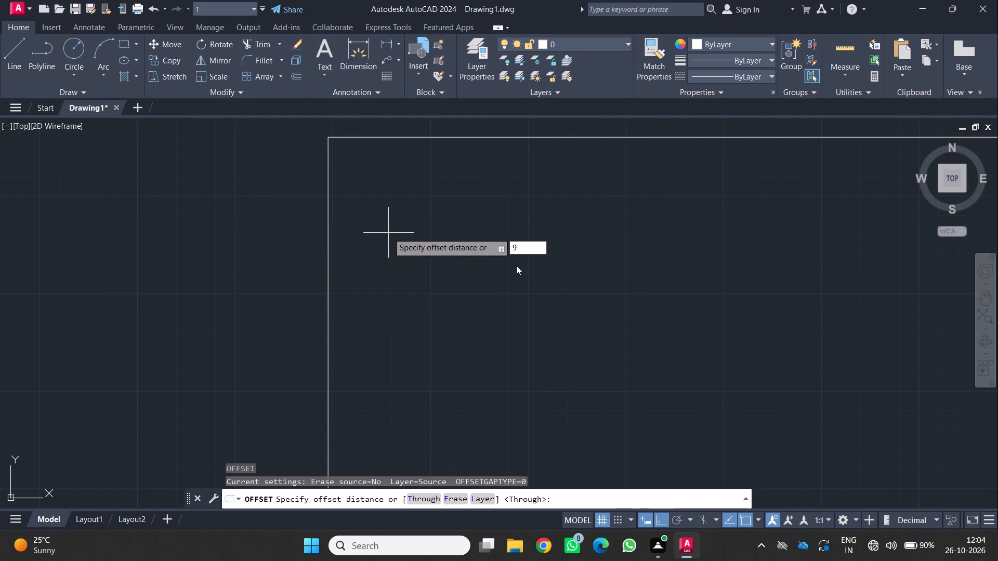
key("Return")
left_click(393, 238)
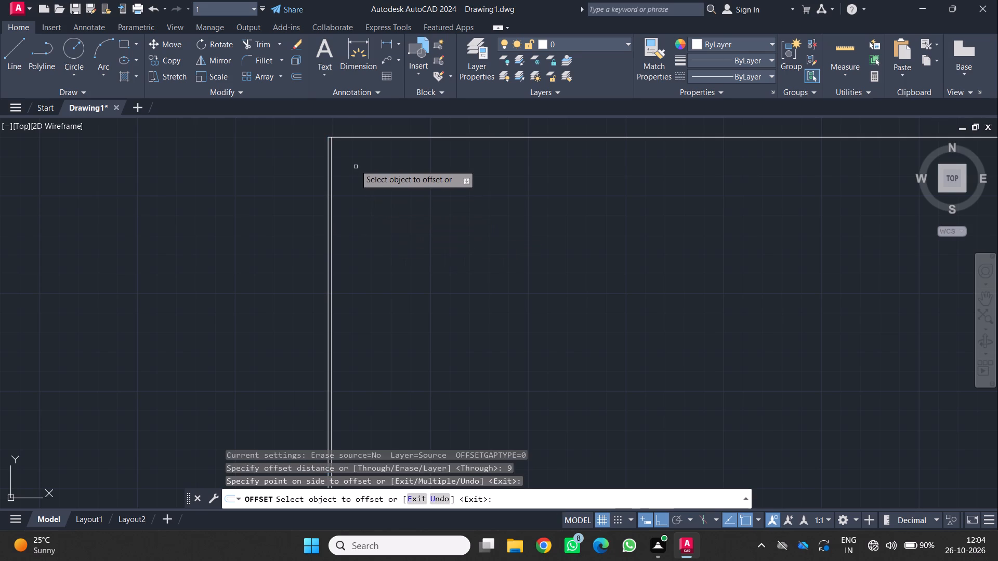
left_click(371, 137)
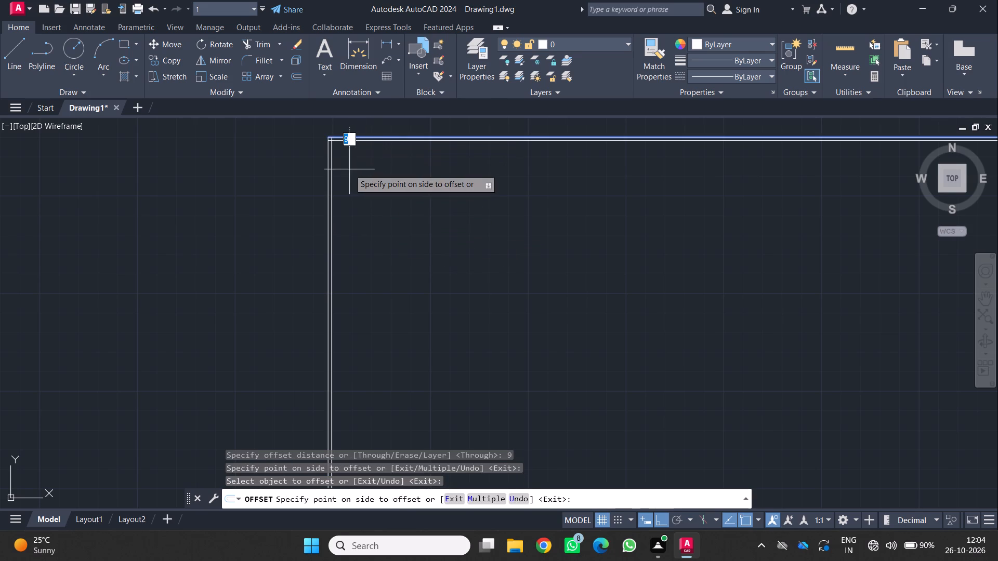
left_click(349, 169)
Trim the overlapping ends of the two inner offset lines so they meet in a clean inner corner.
scroll(325, 148, "up", 3)
middle_click_drag(326, 145, 273, 251)
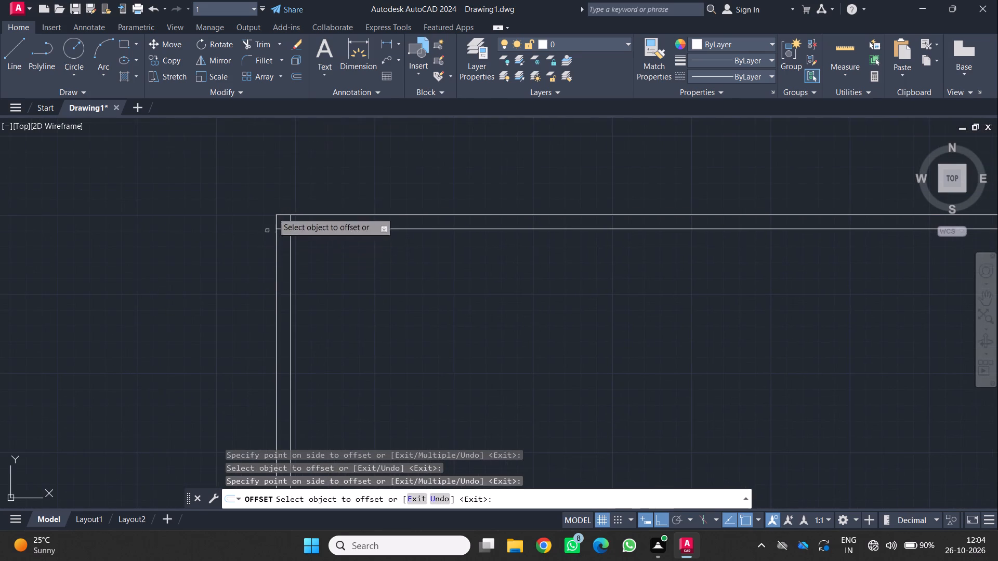
left_click(260, 41)
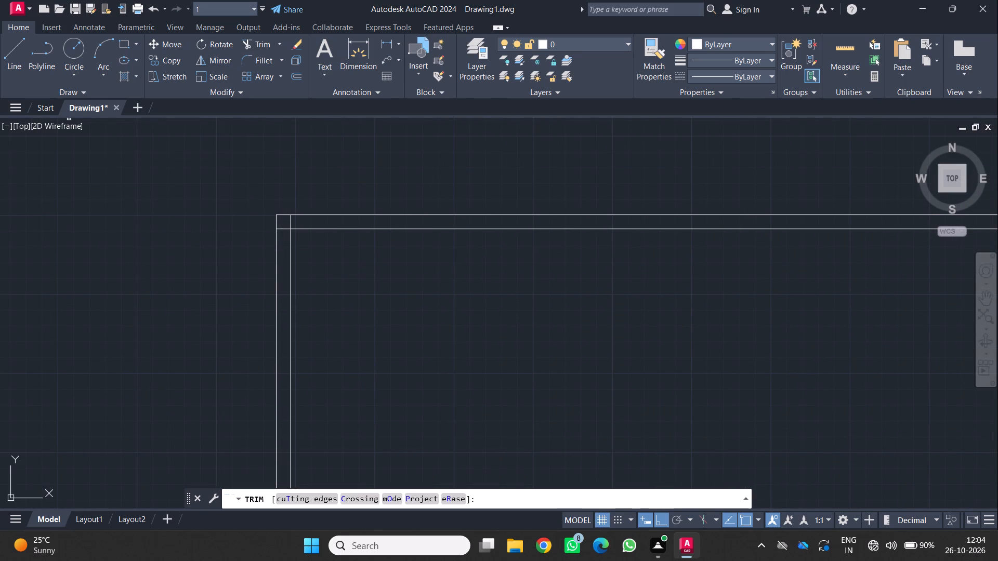
scroll(285, 241, "up", 3)
left_click_drag(282, 225, 281, 219)
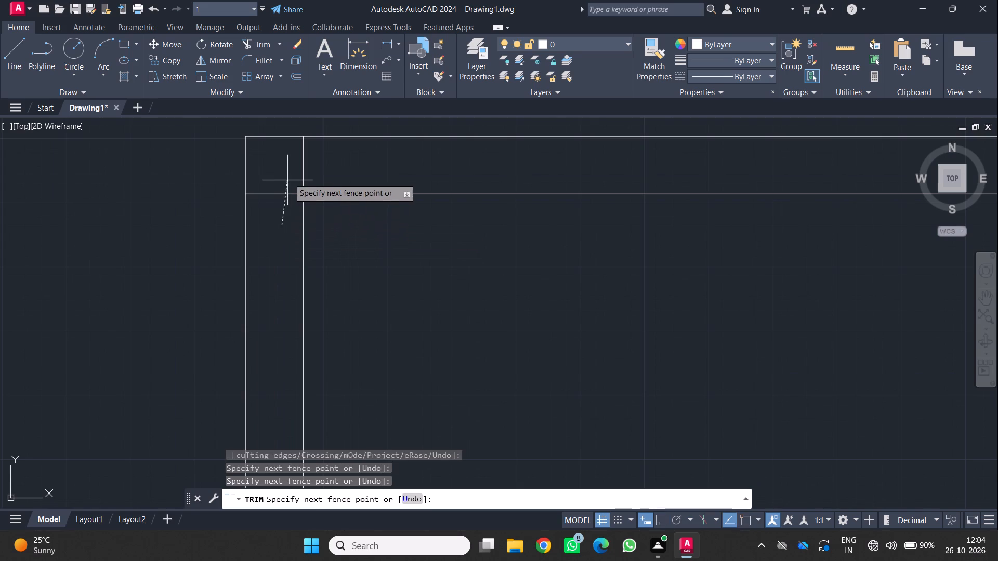
left_click(290, 173)
left_click(281, 167)
left_click(330, 163)
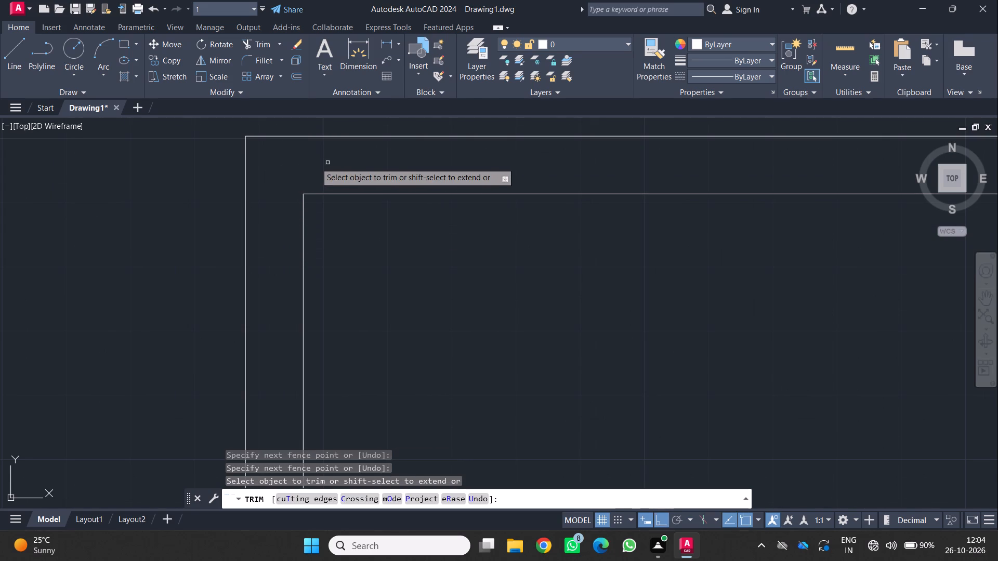
scroll(294, 166, "down", 3)
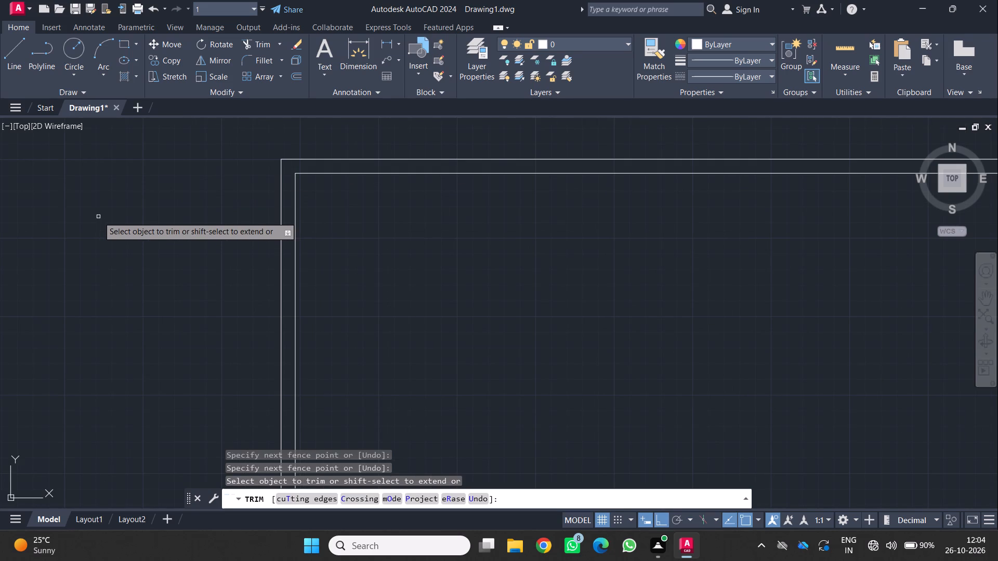
key("Escape")
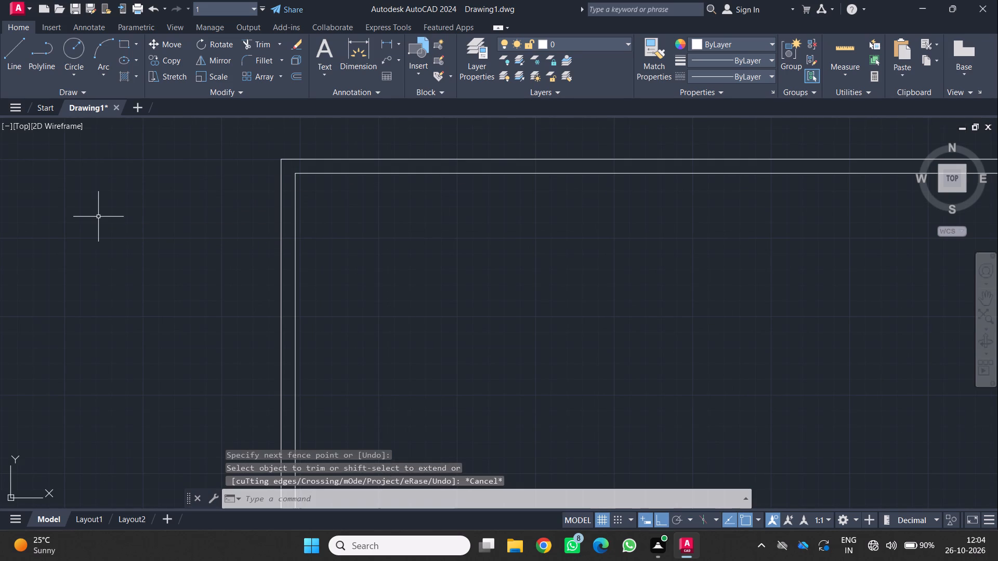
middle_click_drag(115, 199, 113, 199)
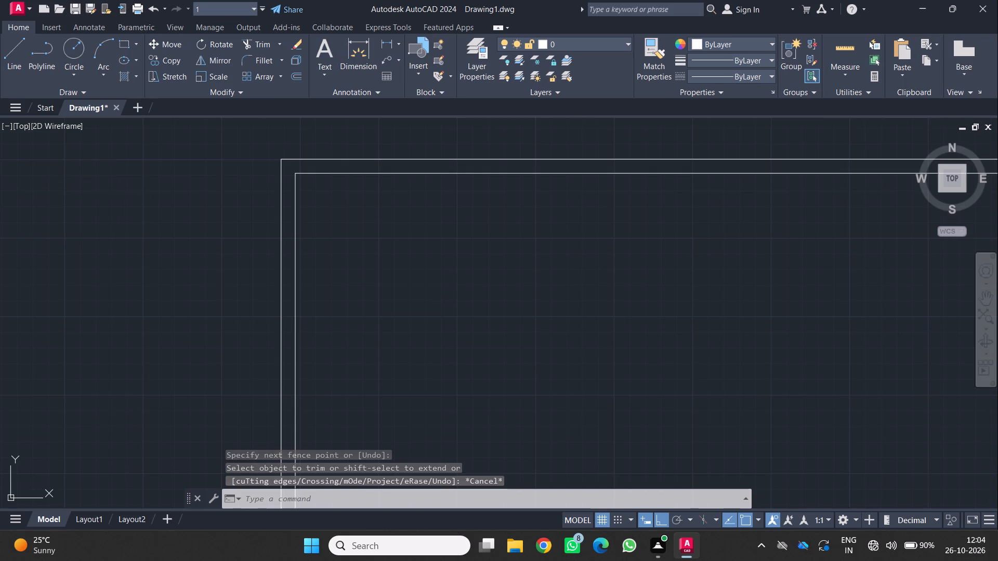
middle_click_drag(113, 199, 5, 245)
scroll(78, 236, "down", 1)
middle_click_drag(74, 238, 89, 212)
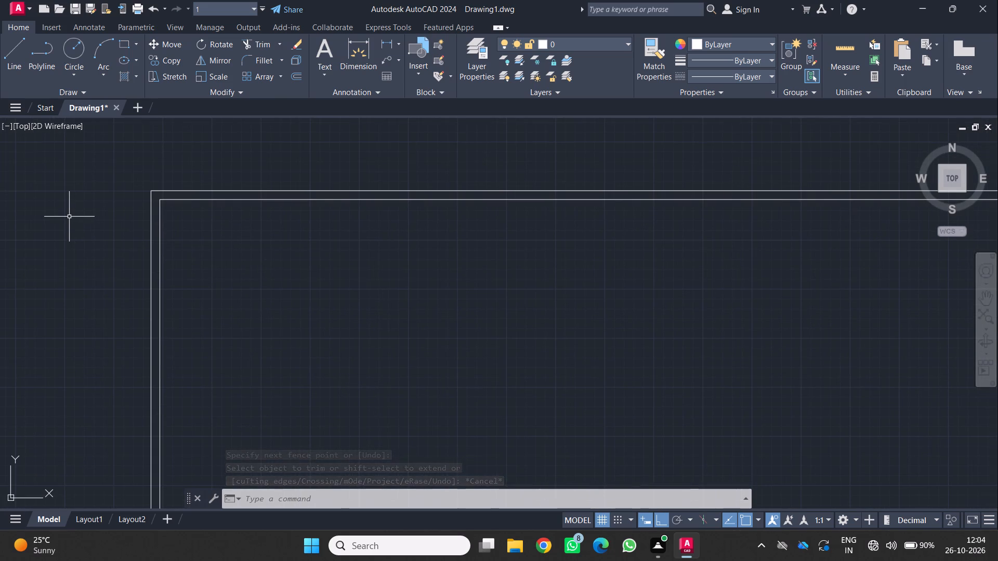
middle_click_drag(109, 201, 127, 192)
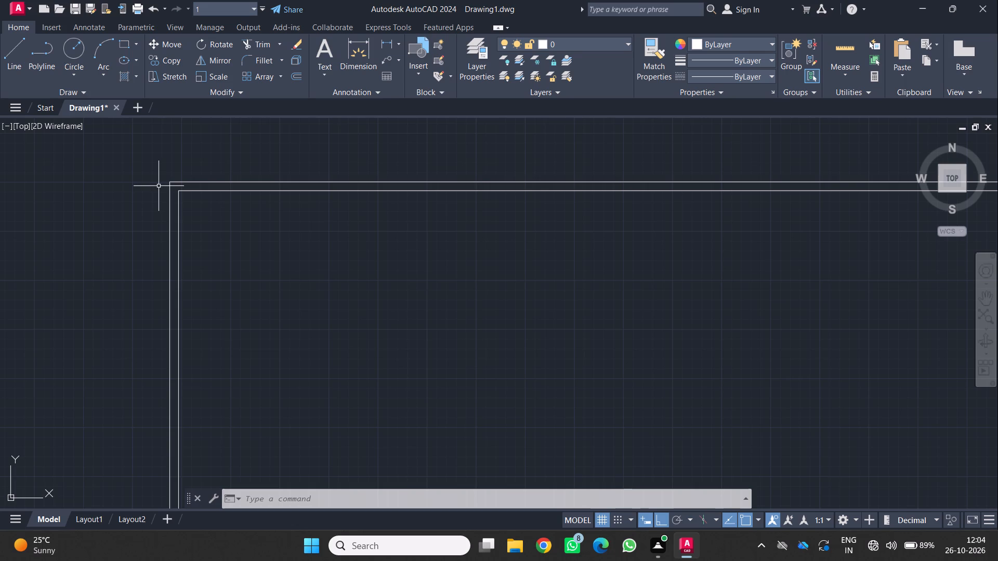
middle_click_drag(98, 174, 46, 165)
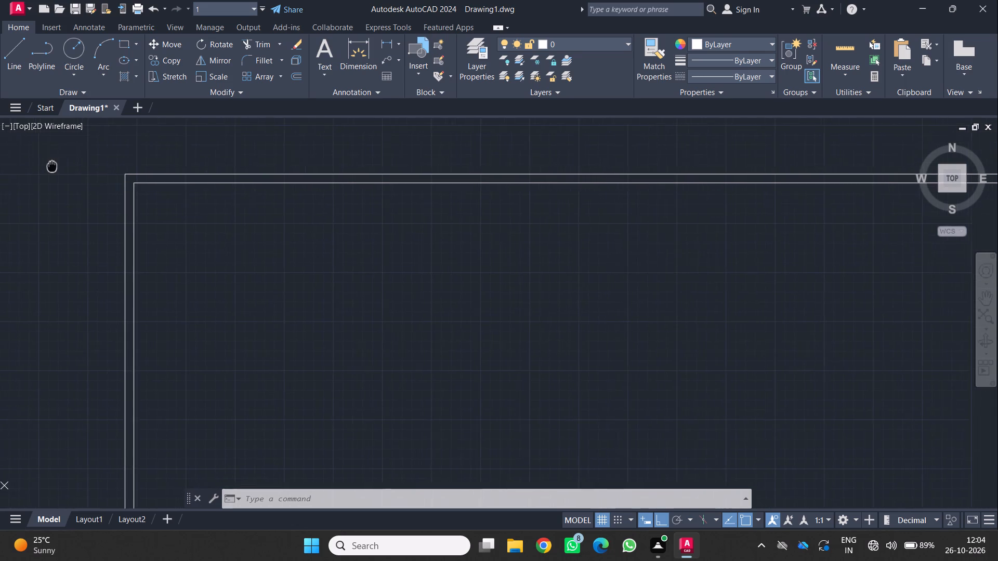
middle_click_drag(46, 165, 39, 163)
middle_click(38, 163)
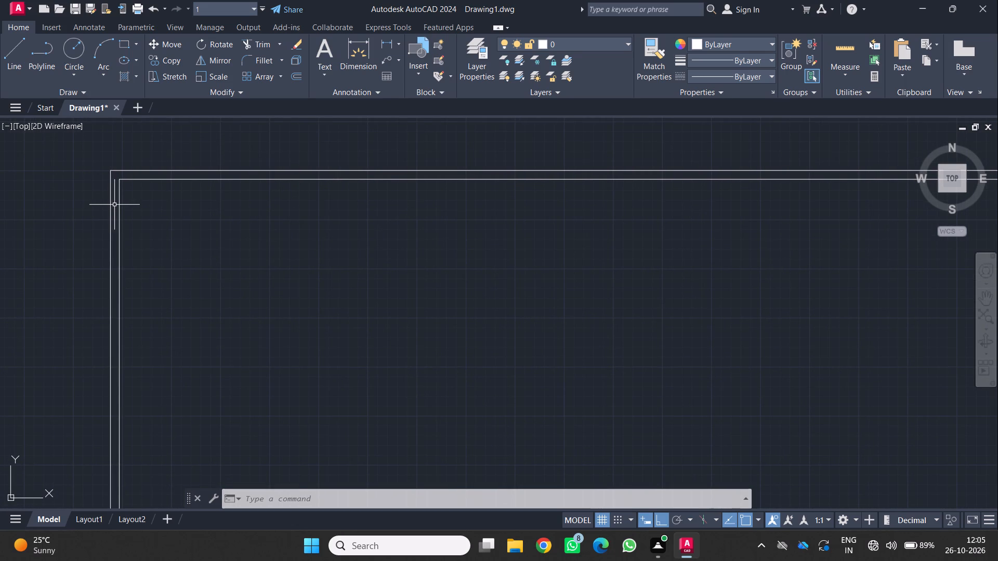
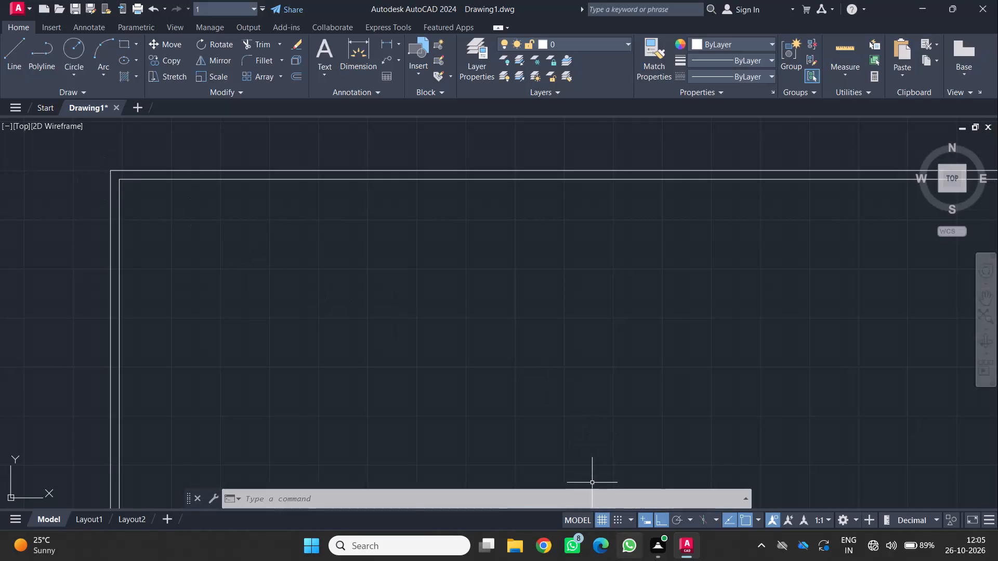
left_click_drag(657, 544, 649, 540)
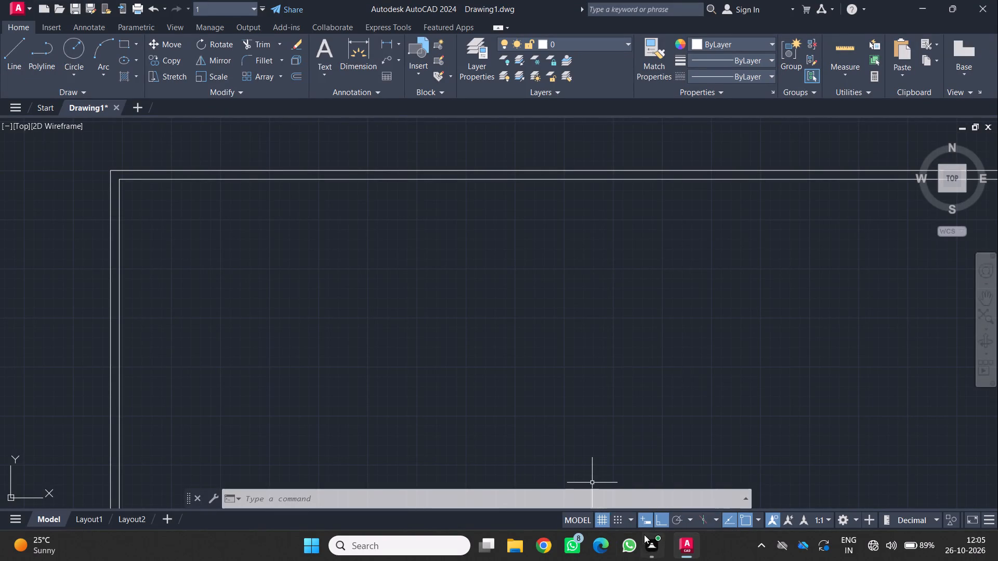
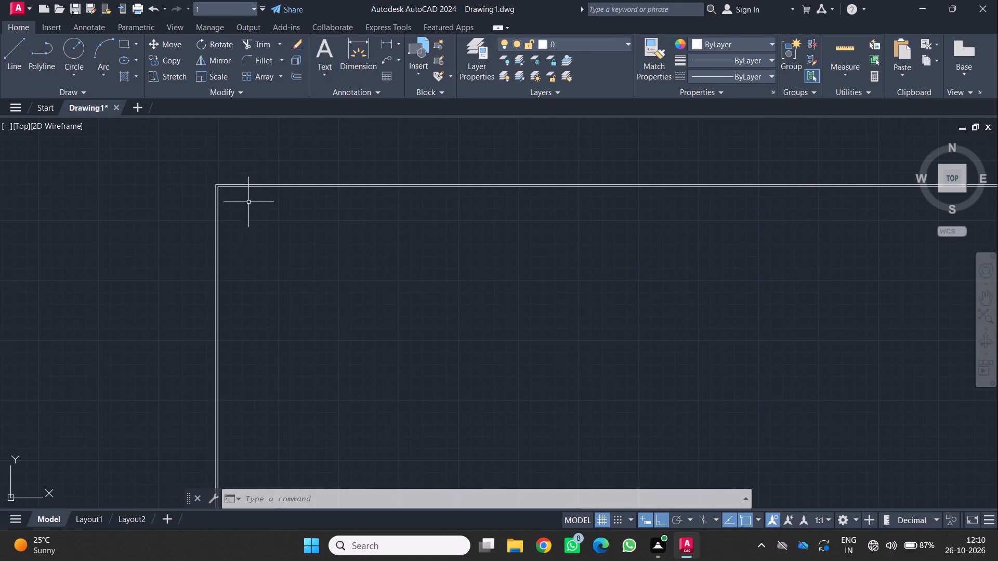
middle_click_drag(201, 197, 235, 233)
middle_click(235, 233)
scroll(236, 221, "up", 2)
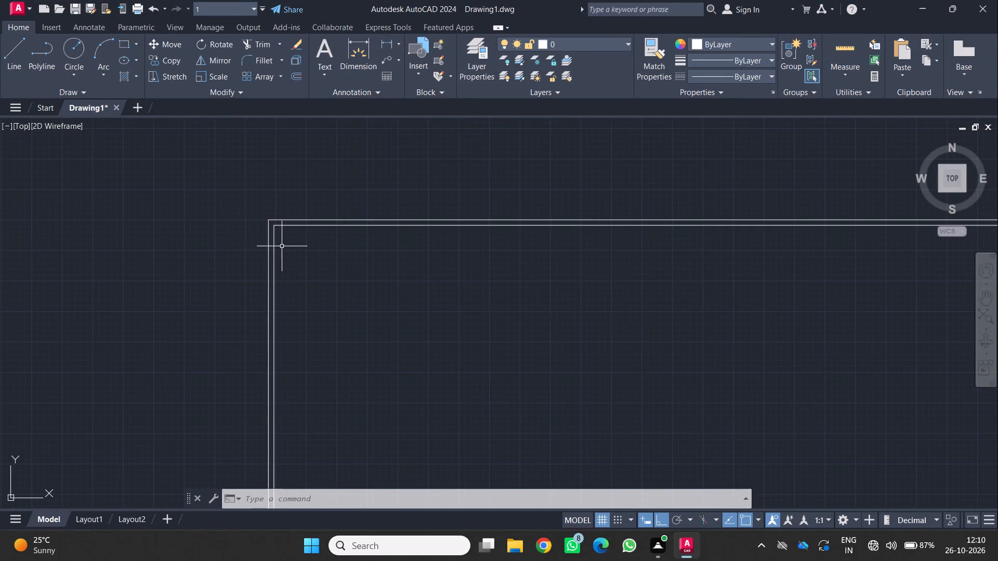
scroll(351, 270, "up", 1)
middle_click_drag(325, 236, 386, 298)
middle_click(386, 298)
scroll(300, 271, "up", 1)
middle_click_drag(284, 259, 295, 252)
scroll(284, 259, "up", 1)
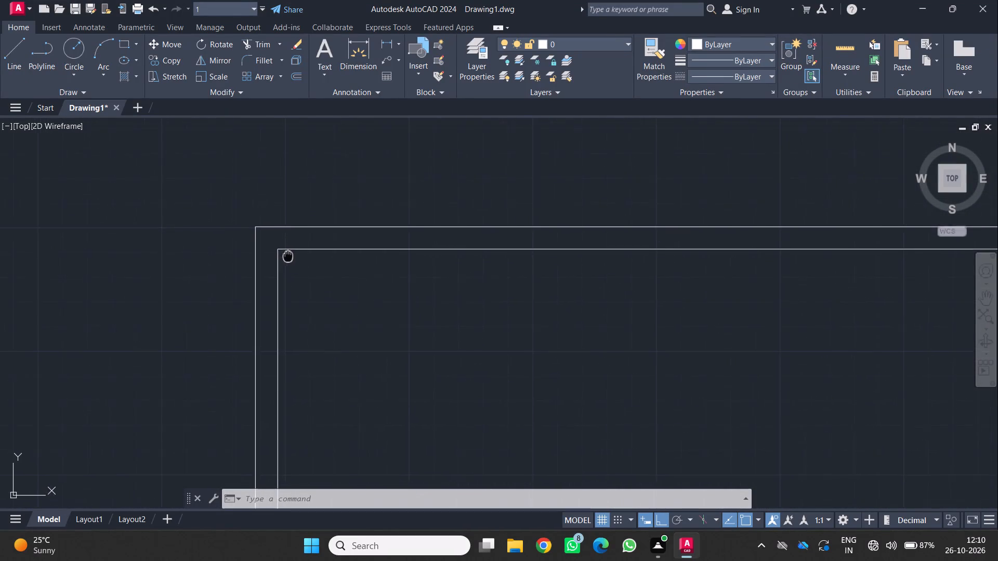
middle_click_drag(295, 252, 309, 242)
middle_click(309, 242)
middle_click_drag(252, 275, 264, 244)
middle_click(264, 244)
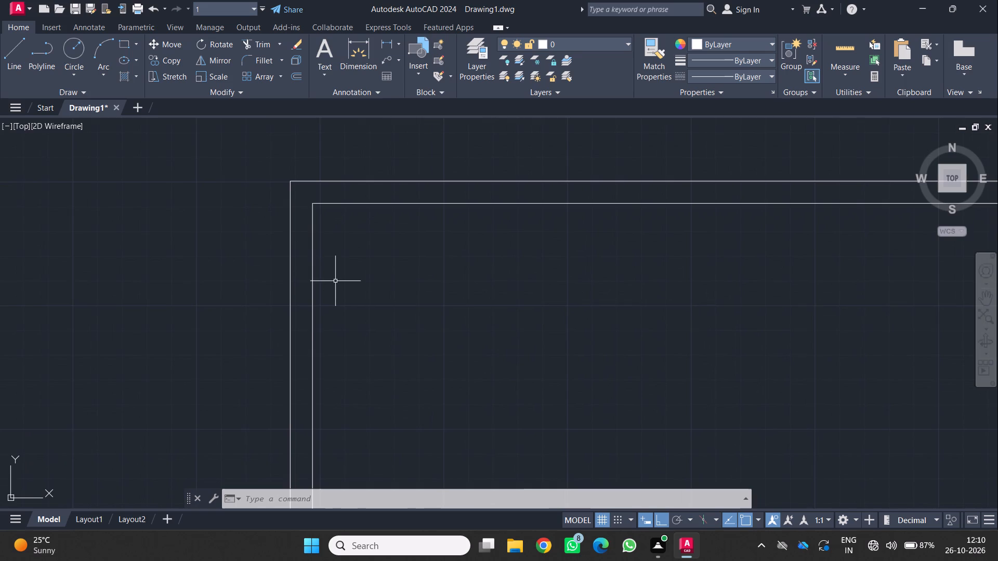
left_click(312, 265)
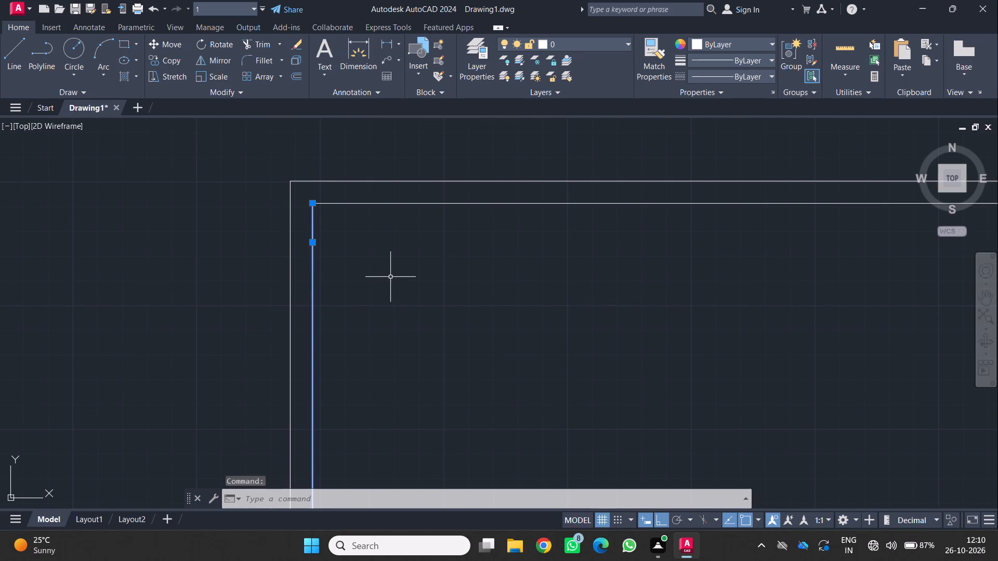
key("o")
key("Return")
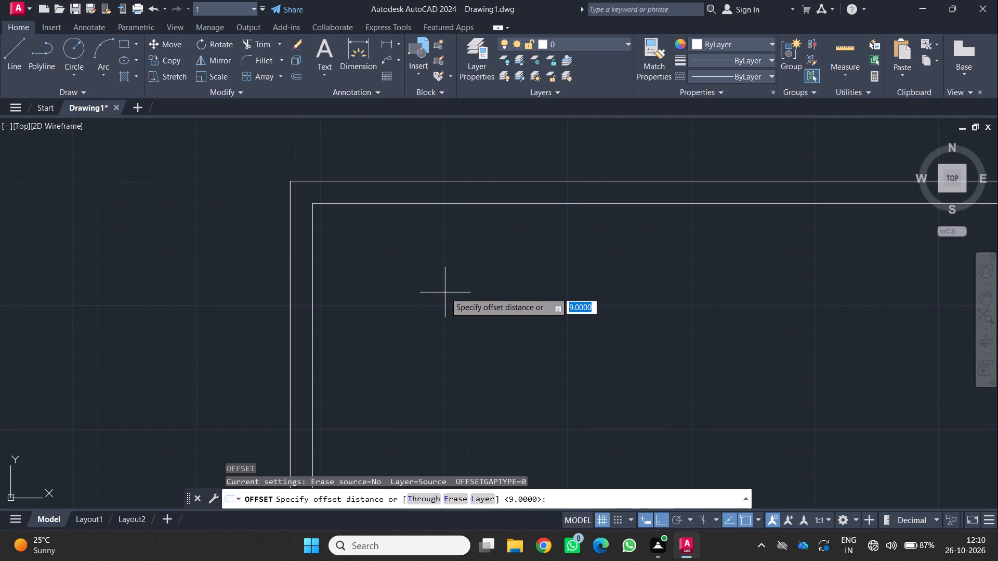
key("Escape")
Configure the drawing units to Engineering length with 0'-0" precision and an insertion scale in inches.
type("UN")
key("Return")
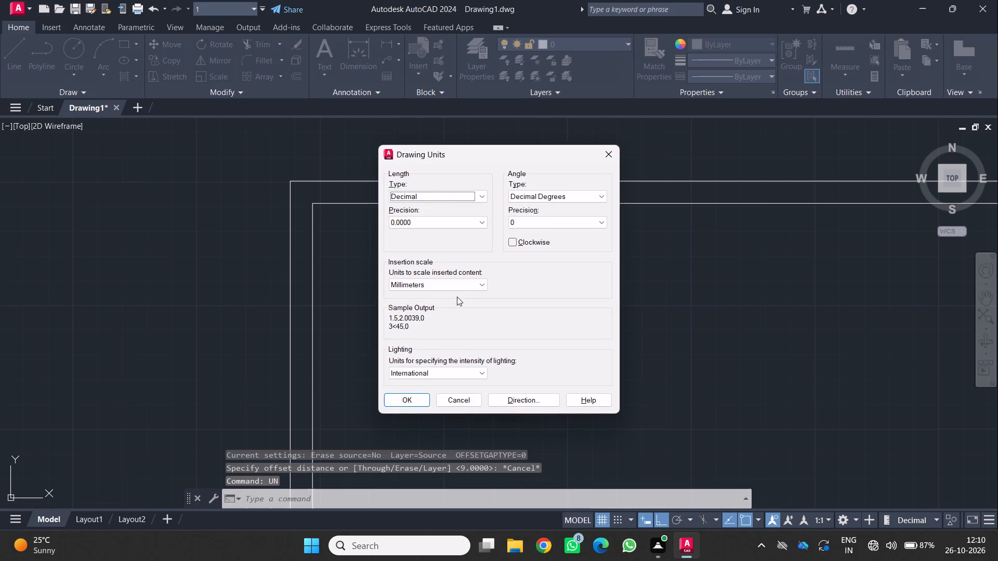
left_click(457, 199)
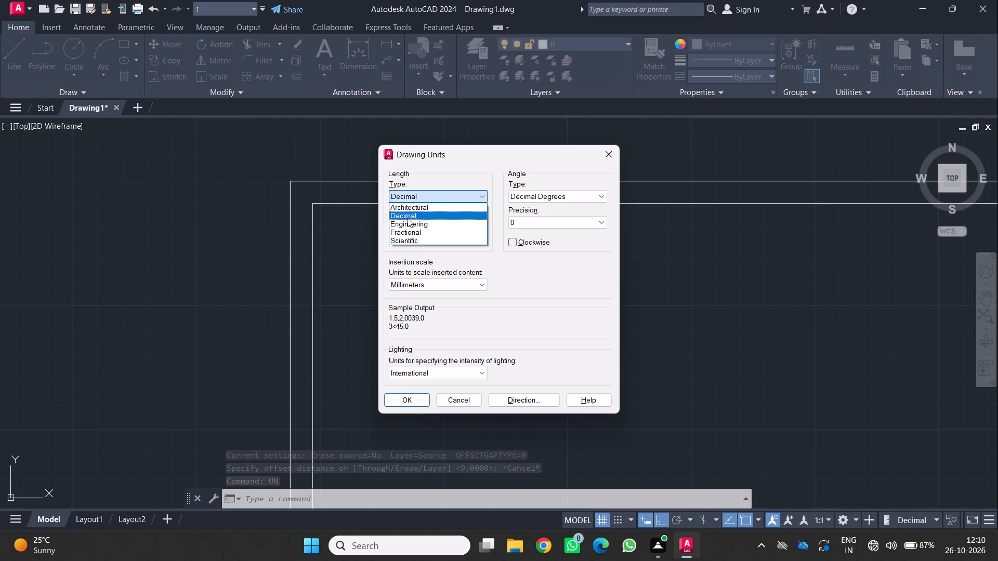
left_click(404, 225)
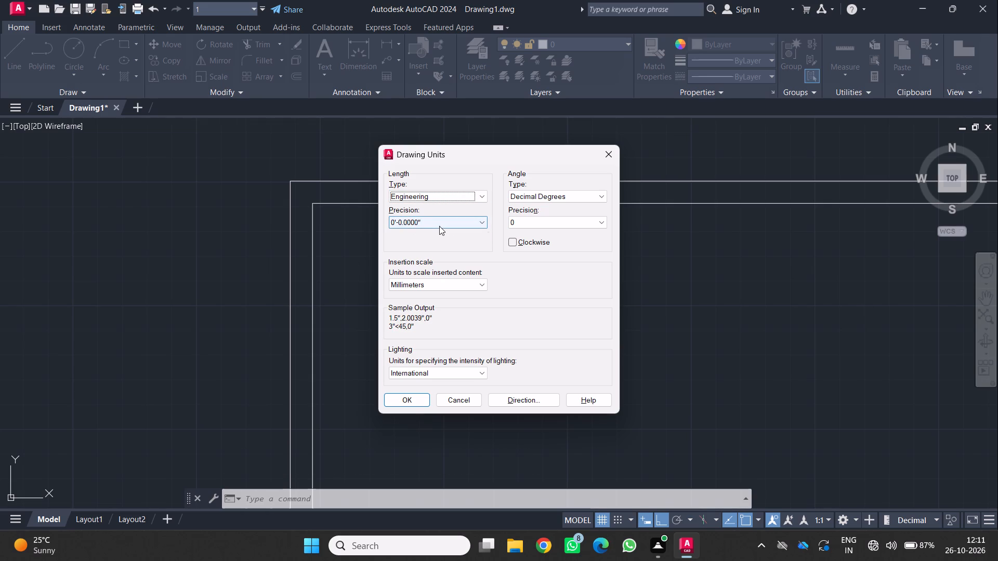
left_click(439, 226)
left_click(437, 231)
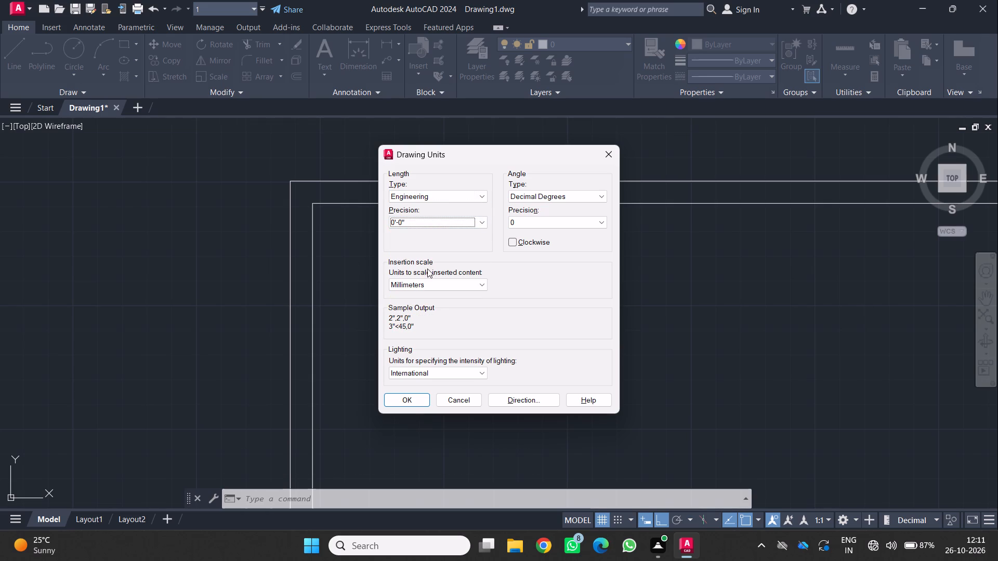
left_click(432, 289)
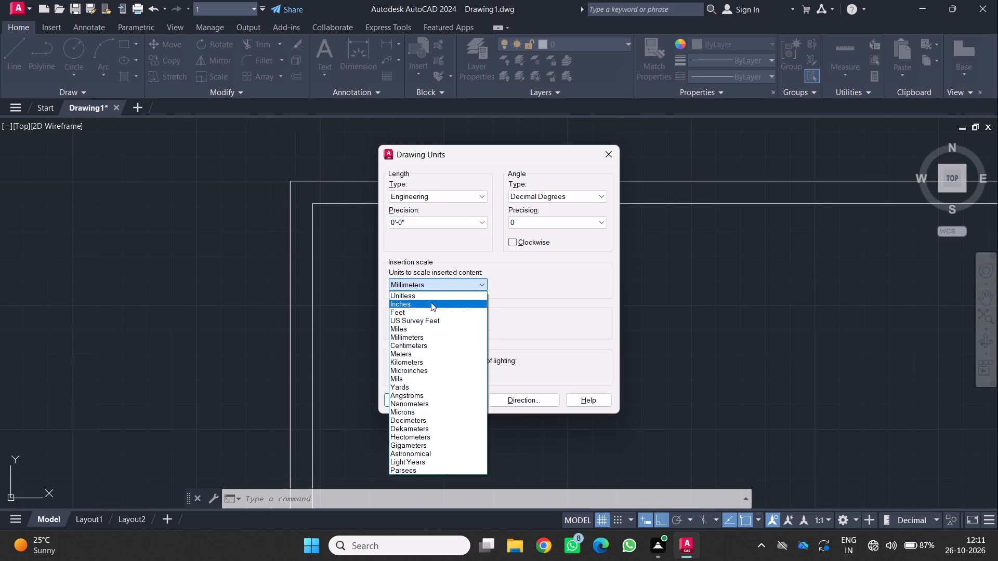
left_click(431, 302)
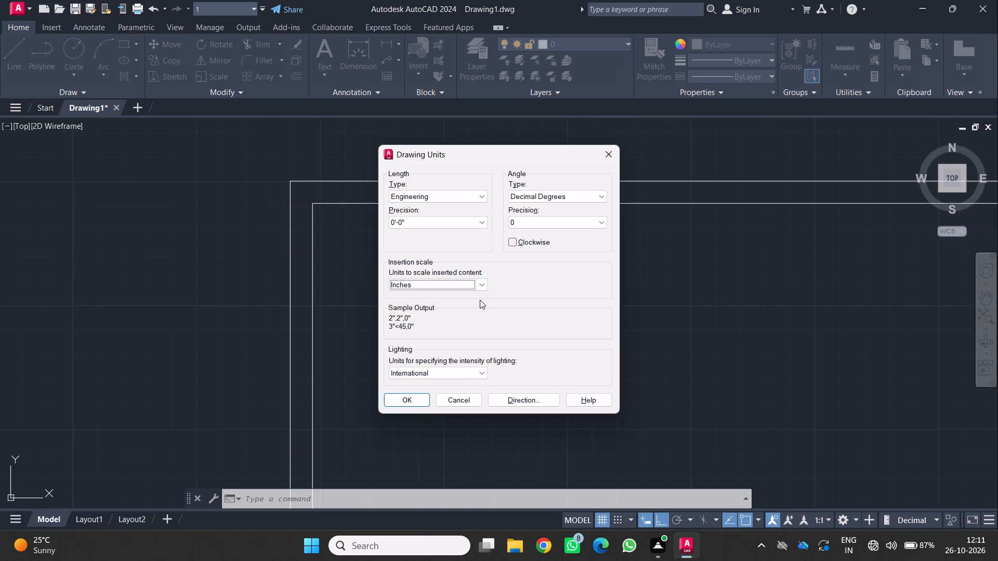
left_click(415, 402)
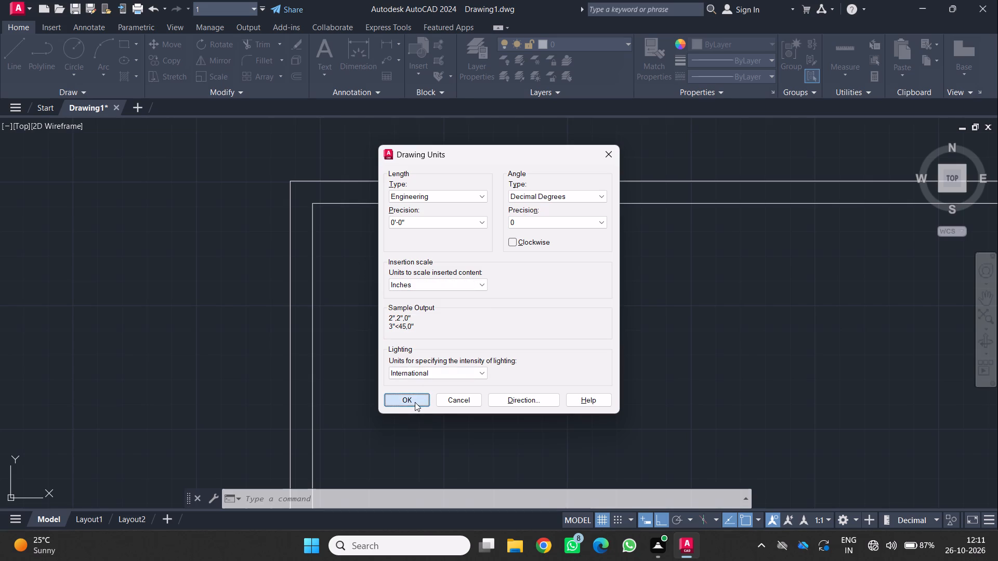
Remove the existing double vertical and double horizontal wall lines with the Trim command.
scroll(253, 289, "down", 1)
middle_click_drag(253, 289, 274, 246)
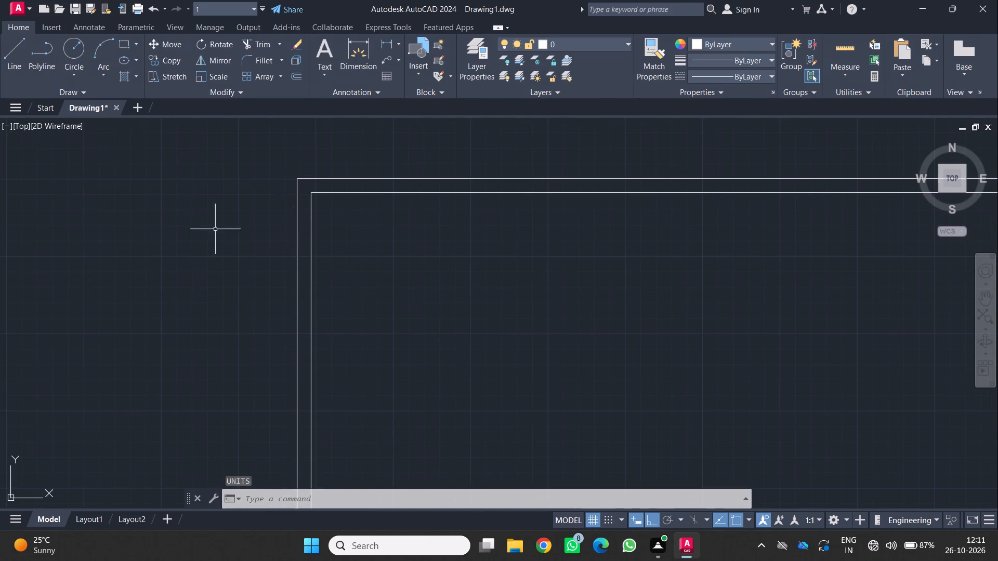
left_click(265, 45)
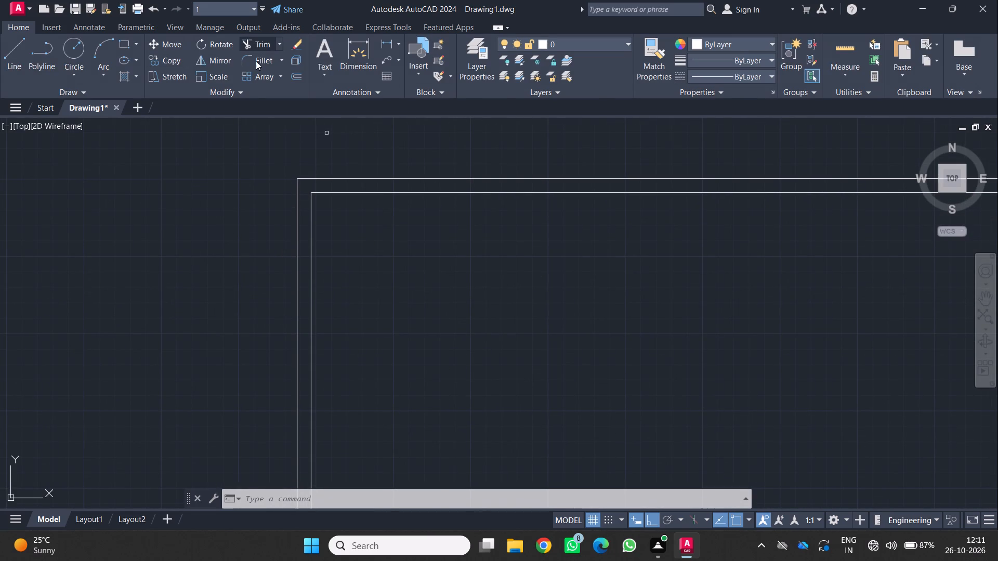
left_click_drag(203, 203, 208, 210)
left_click(326, 274)
left_click(322, 267)
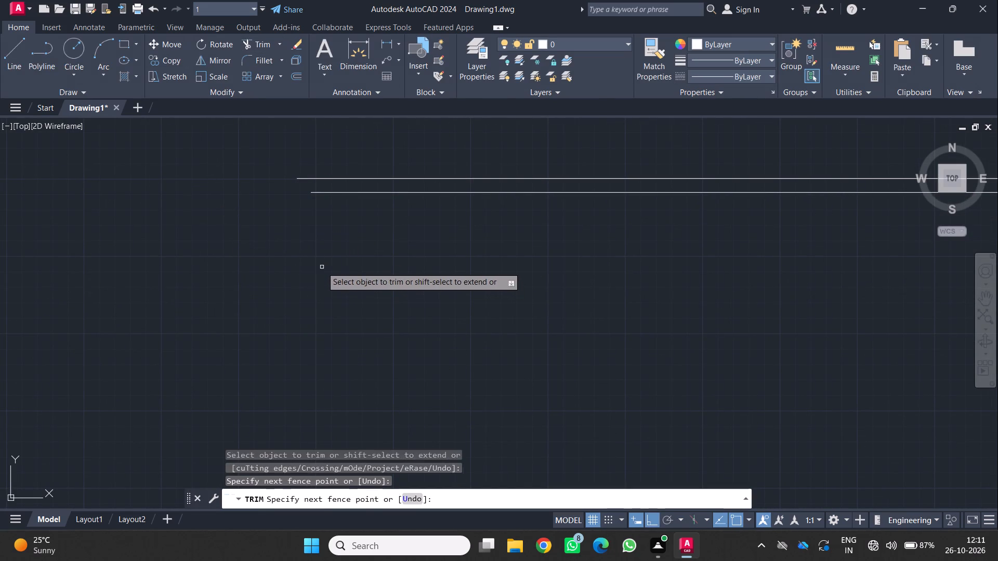
left_click(465, 161)
middle_click_drag(402, 177, 418, 181)
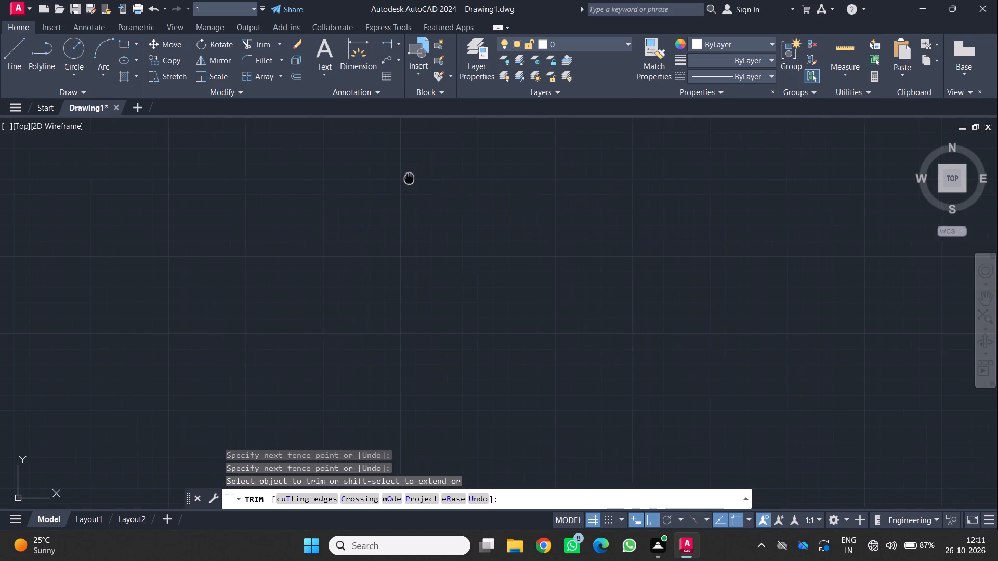
middle_click_drag(418, 181, 428, 193)
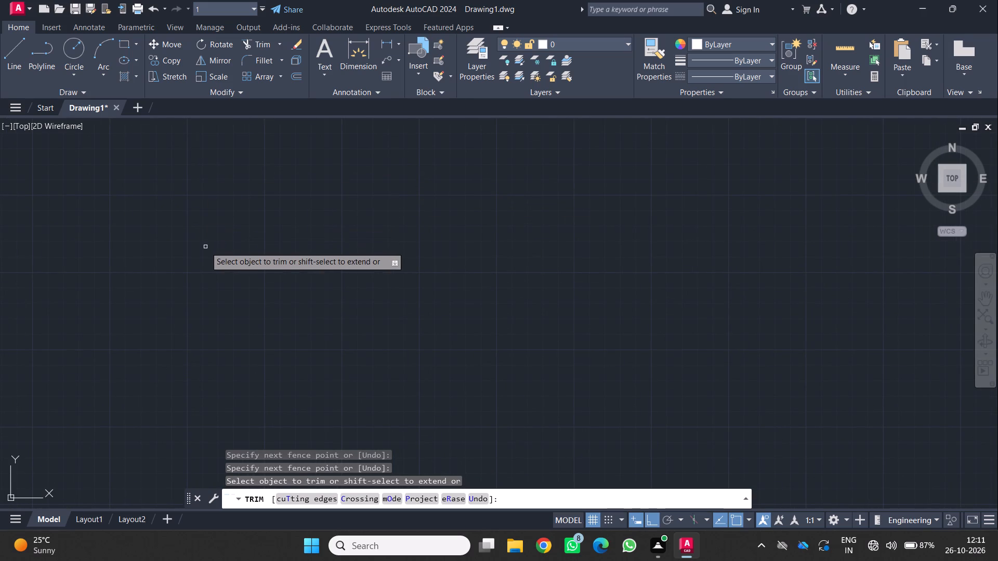
key("Escape")
Draw one horizontal and one vertical construction line crossing at a common point in the empty drawing area.
type("XL")
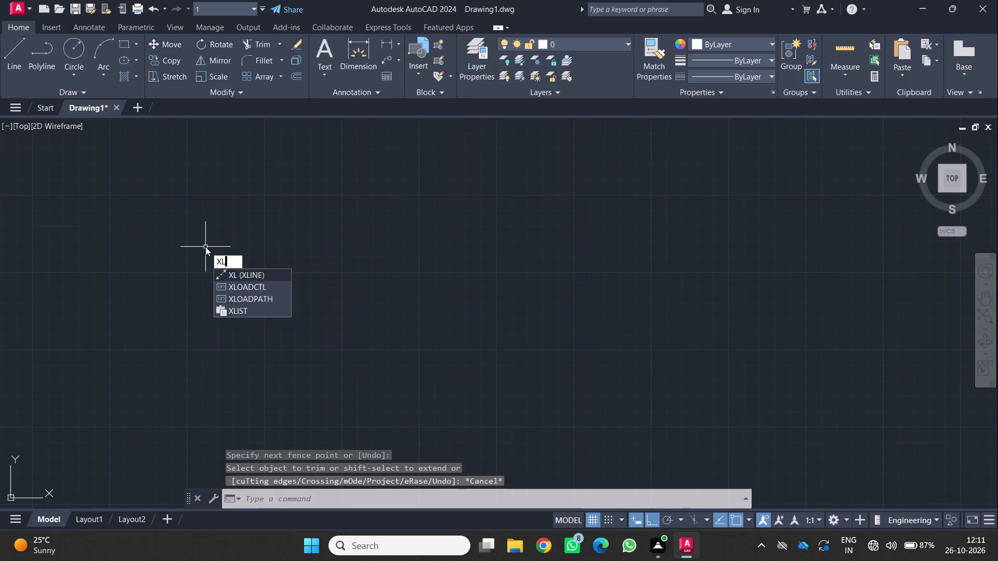
key("Return")
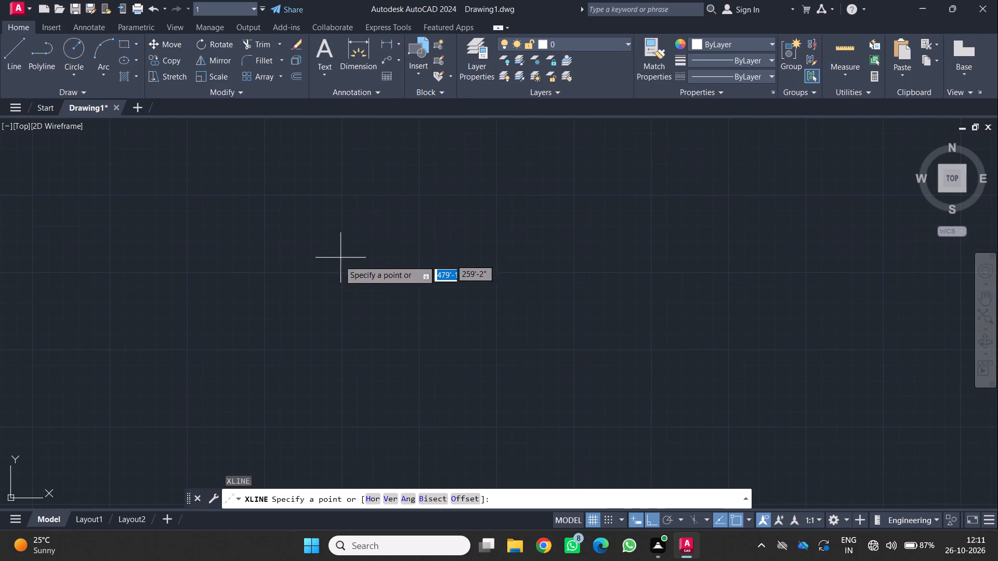
left_click(336, 282)
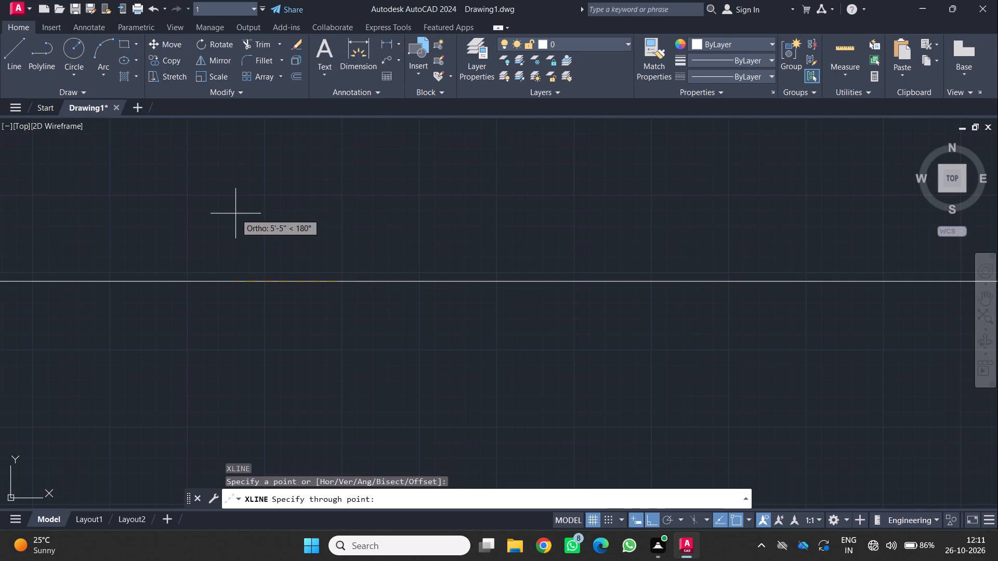
left_click(235, 213)
left_click(390, 197)
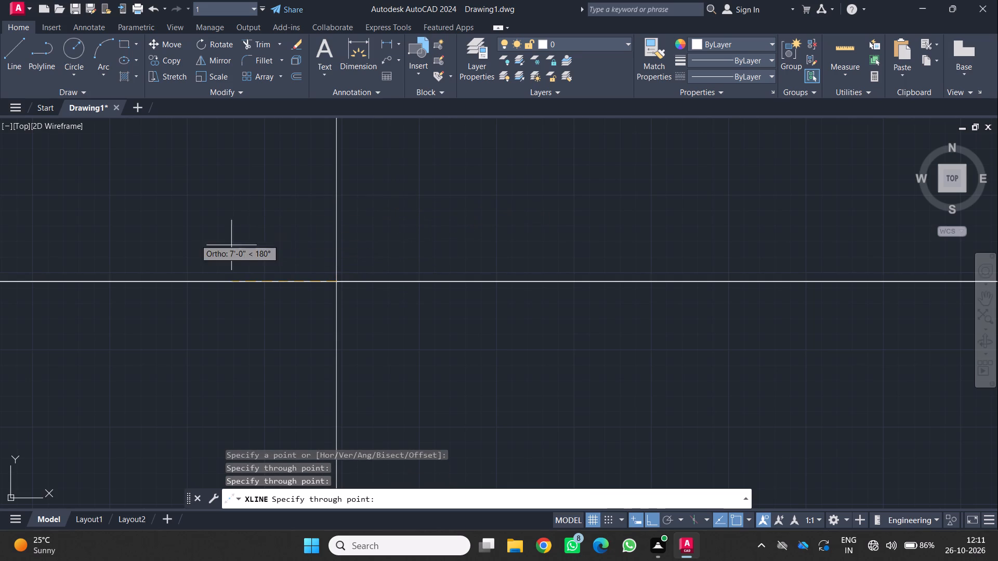
key("Escape")
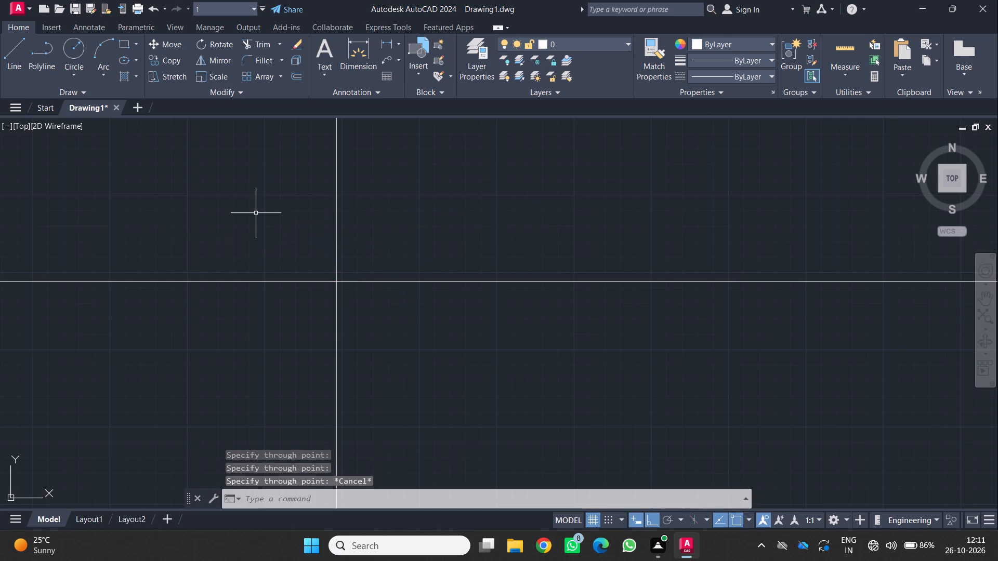
Trim the construction lines left of and above their intersection so they form an upper-left corner.
scroll(148, 248, "down", 1)
middle_click_drag(142, 248, 221, 197)
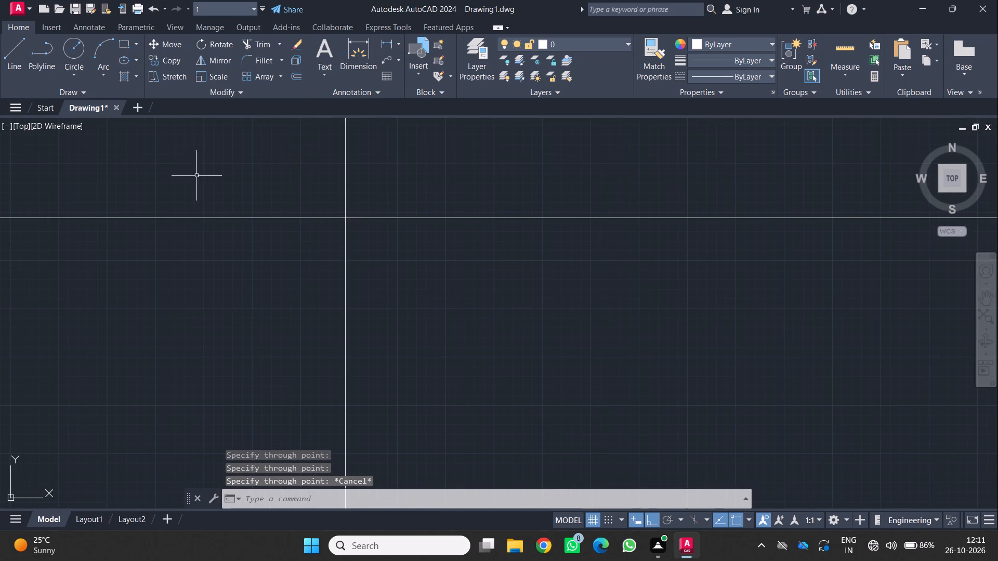
left_click(259, 37)
left_click_drag(111, 341, 160, 256)
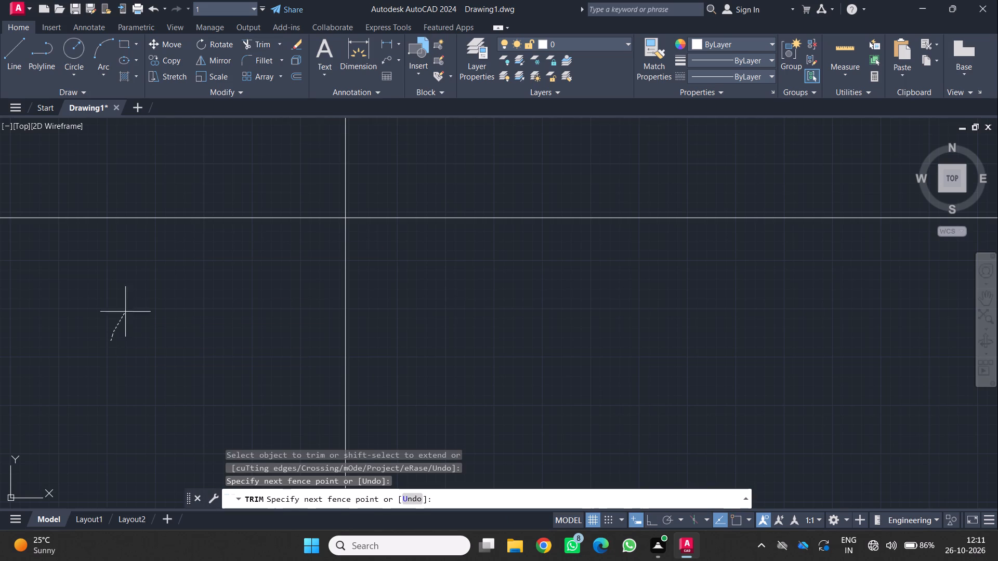
left_click_drag(160, 256, 429, 180)
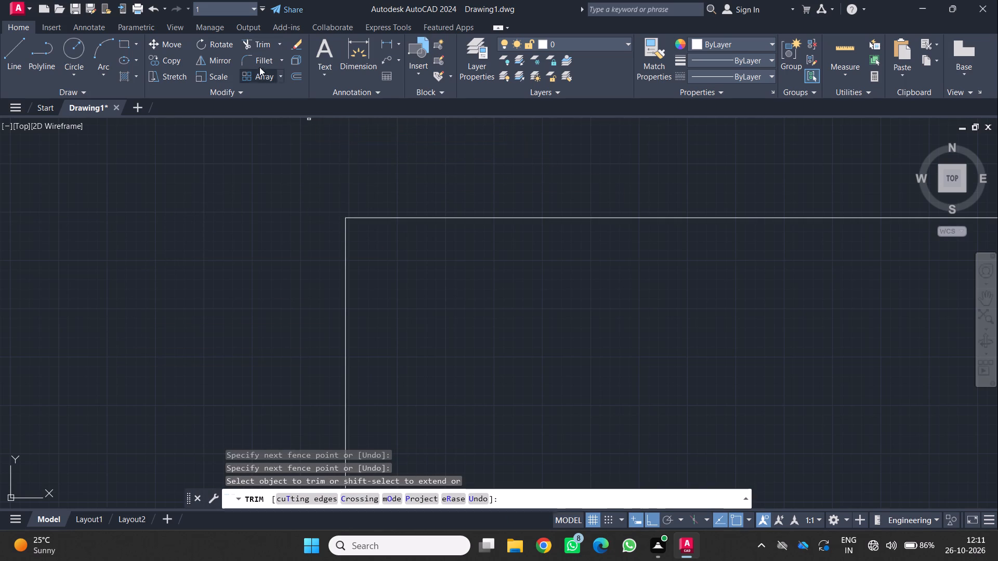
key("Escape")
key("Escape")
Offset the vertical and the horizontal corner lines 9" toward the inside of the corner.
middle_click_drag(303, 247, 254, 213)
middle_click(254, 213)
left_click(297, 232)
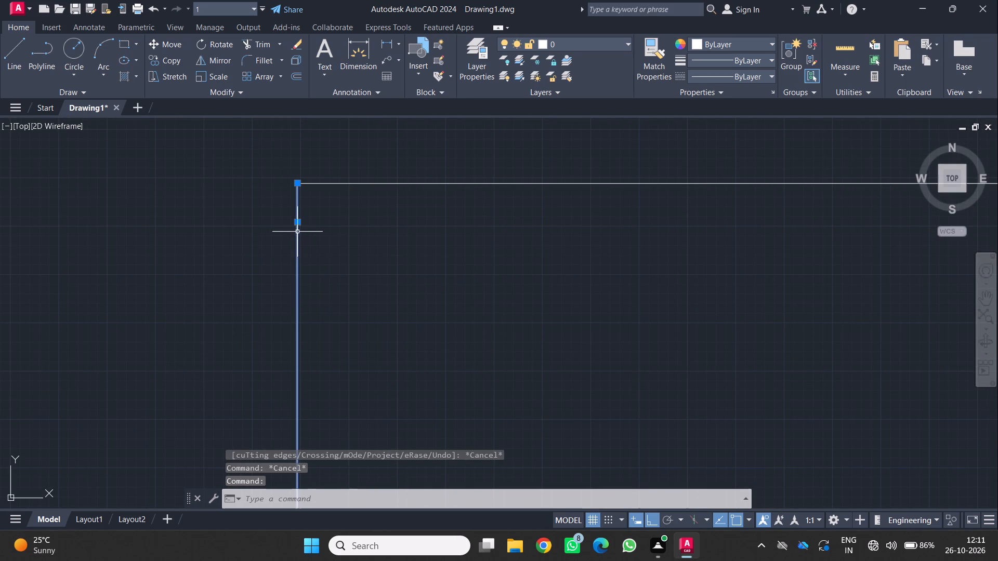
key("o")
key("Return")
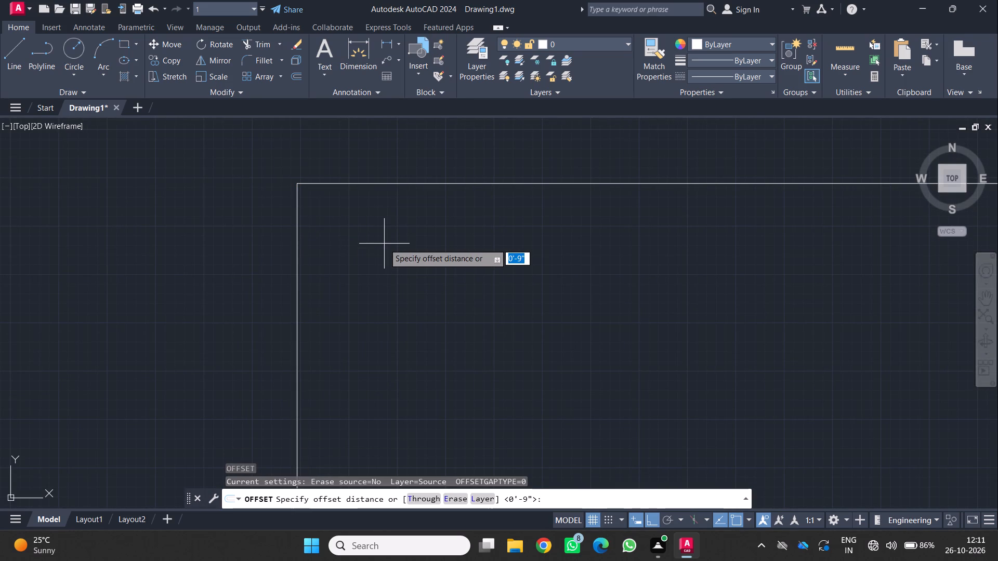
key("9")
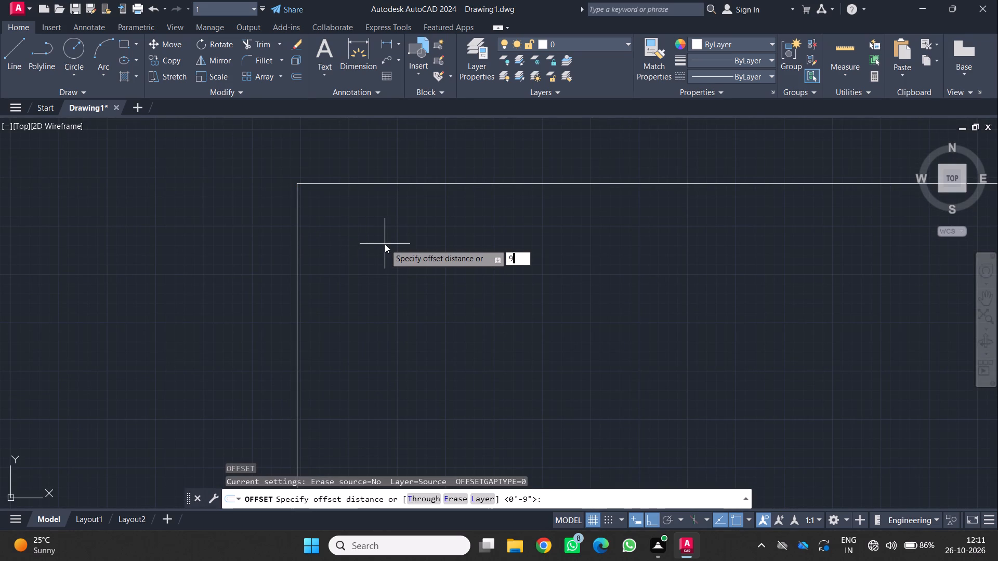
key("Return")
left_click(401, 250)
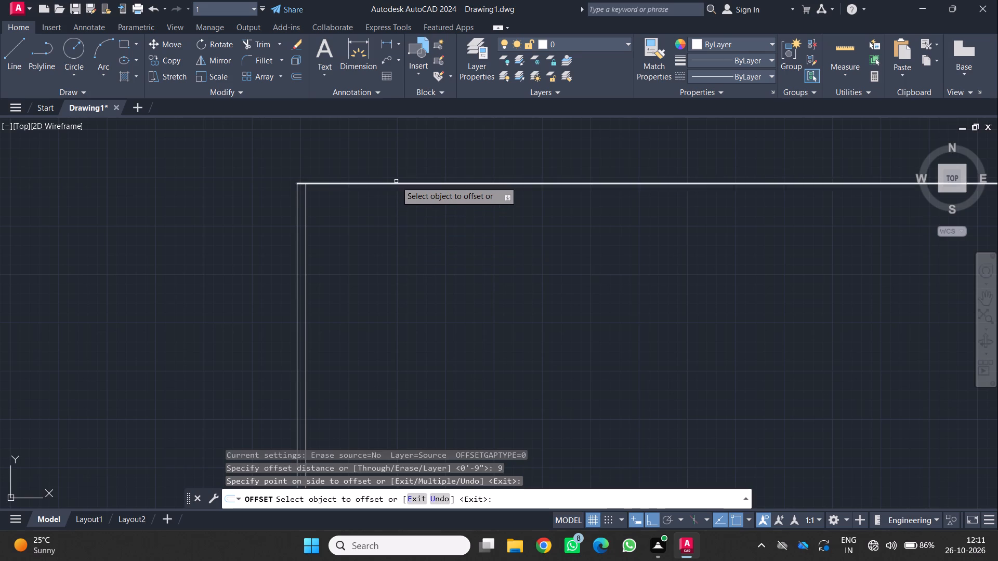
left_click(396, 181)
left_click(396, 183)
left_click(383, 229)
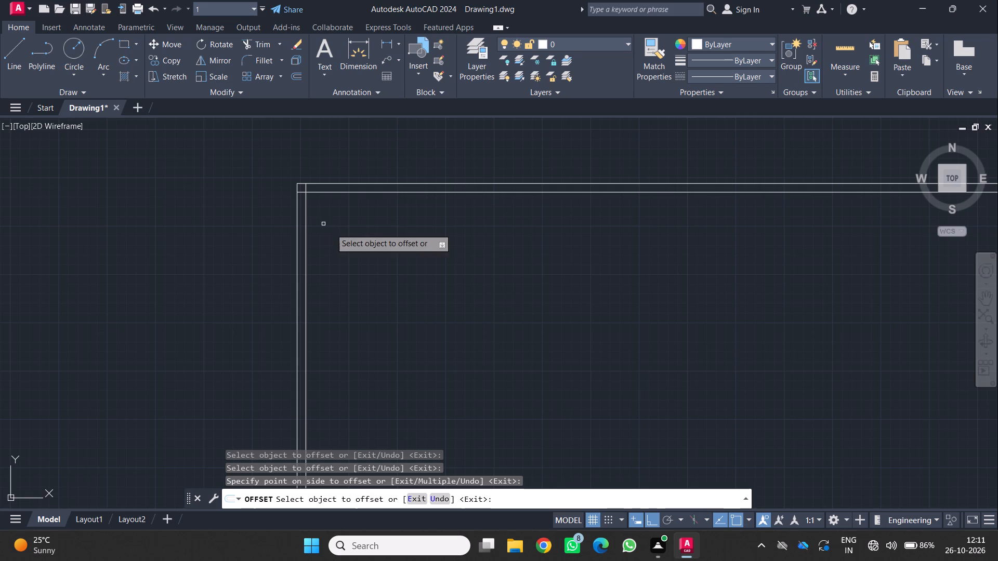
Trim the offset lines' overlapping ends at the upper-left corner to form a clean inner wall corner.
scroll(309, 202, "up", 2)
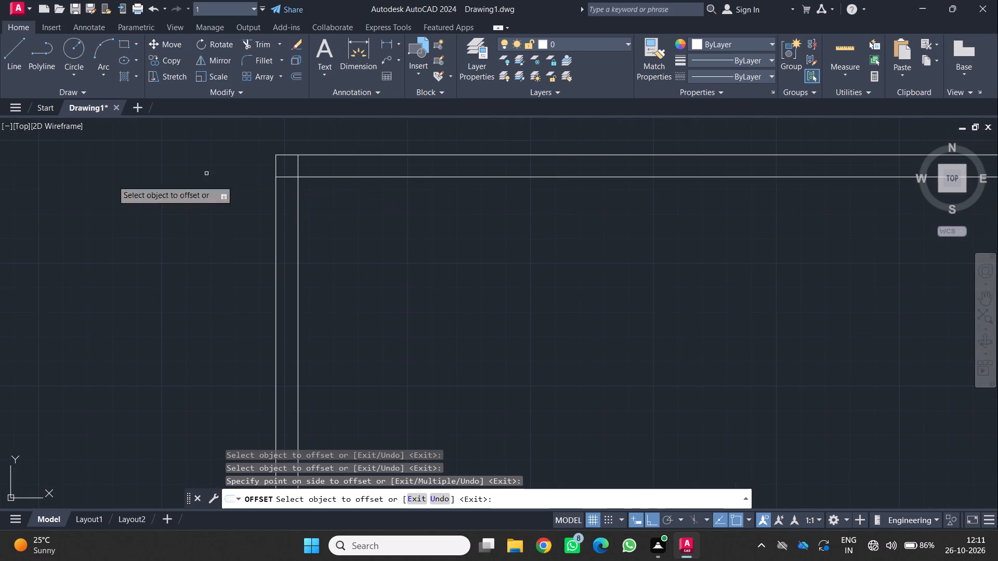
left_click(252, 40)
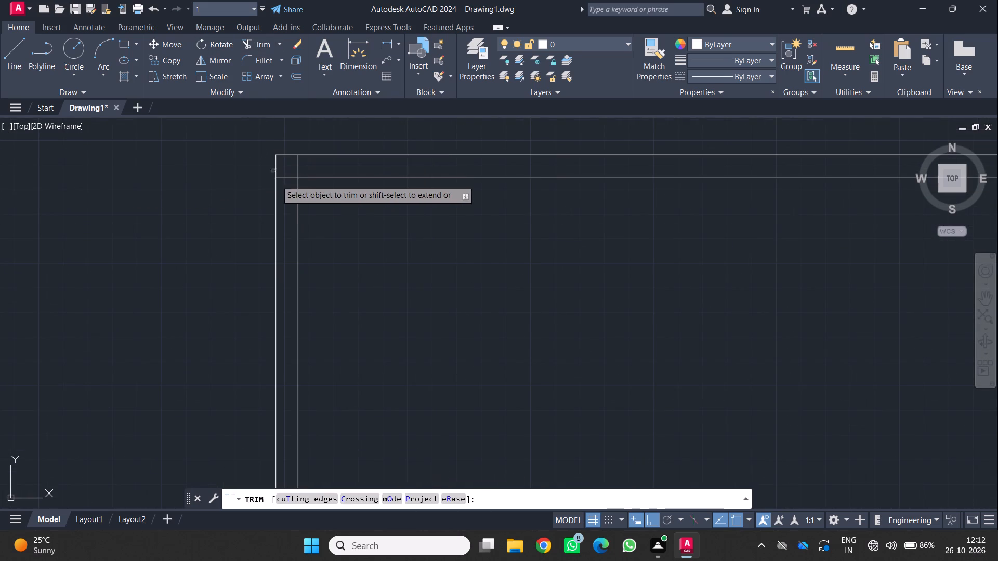
left_click_drag(286, 194, 285, 189)
double_click(289, 166)
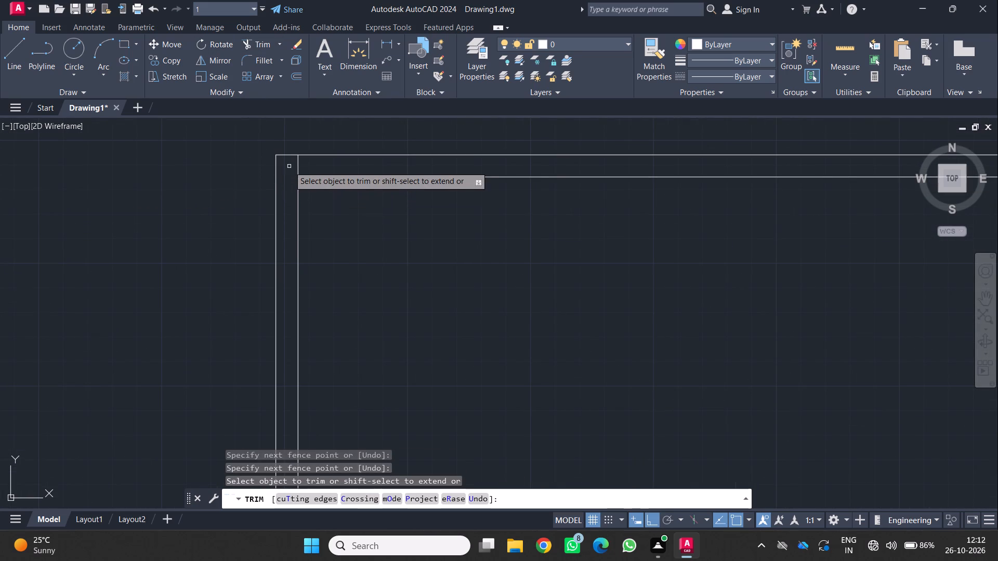
left_click(299, 163)
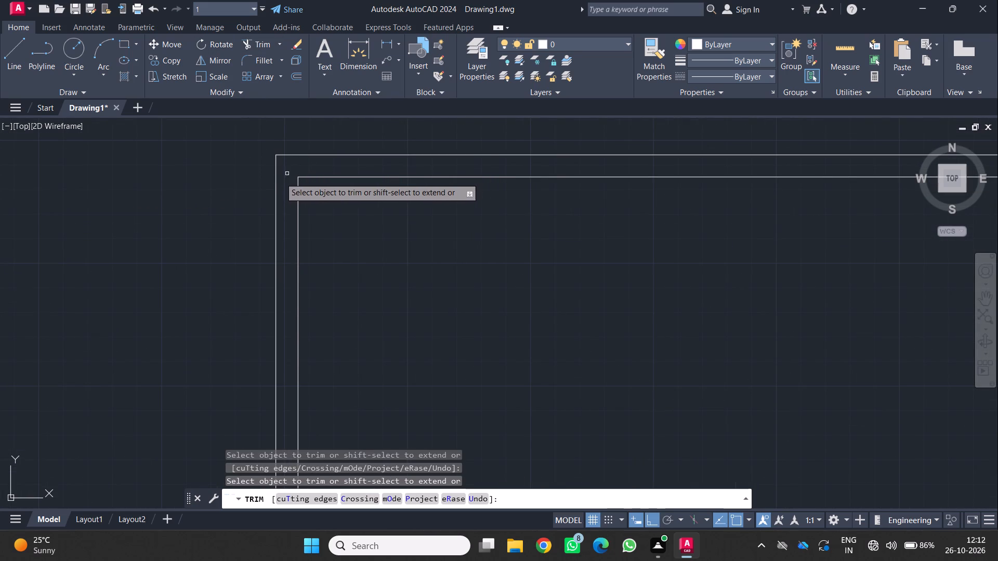
key("Escape")
scroll(255, 172, "down", 1)
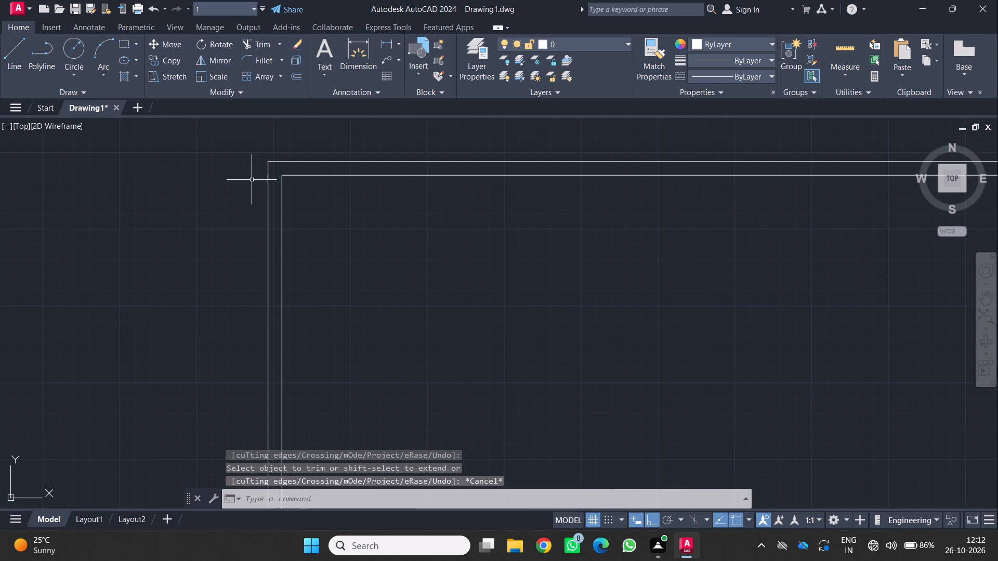
Offset the left wall's inner vertical line 10' to the right, into the room area.
middle_click_drag(269, 251, 167, 237)
middle_click_drag(345, 254, 396, 280)
middle_click(396, 280)
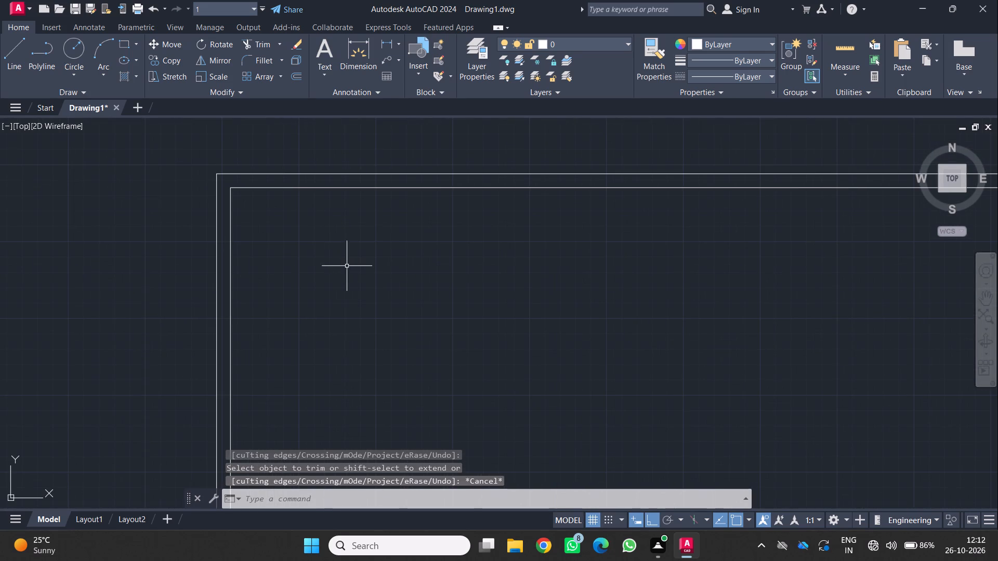
scroll(268, 262, "up", 1)
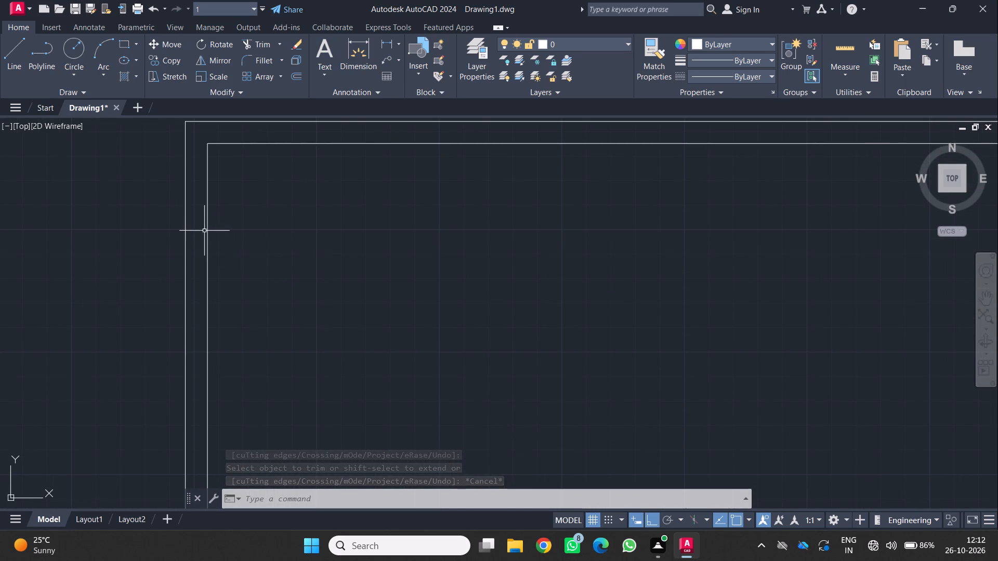
left_click_drag(207, 239, 213, 239)
key("o")
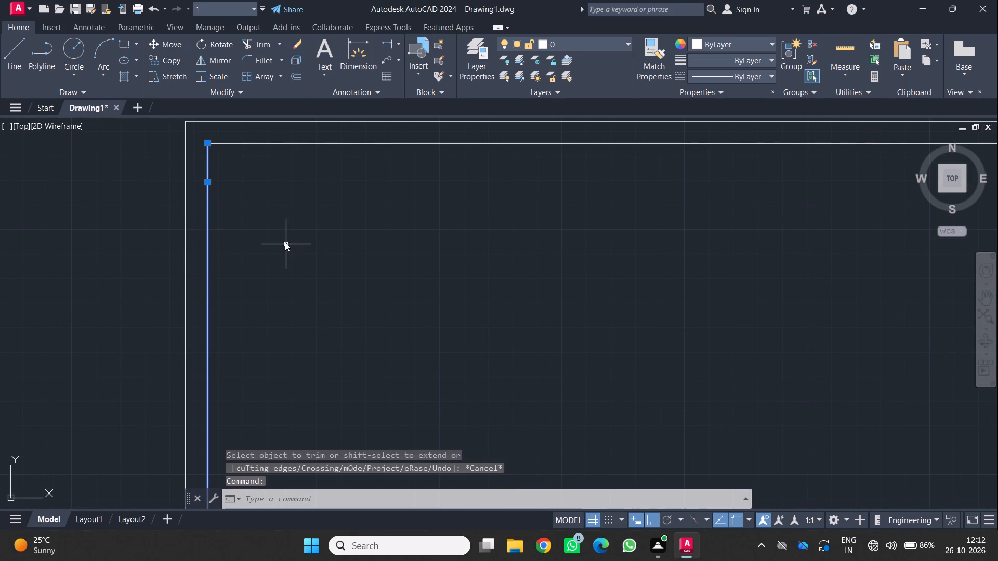
key("Return")
key("1")
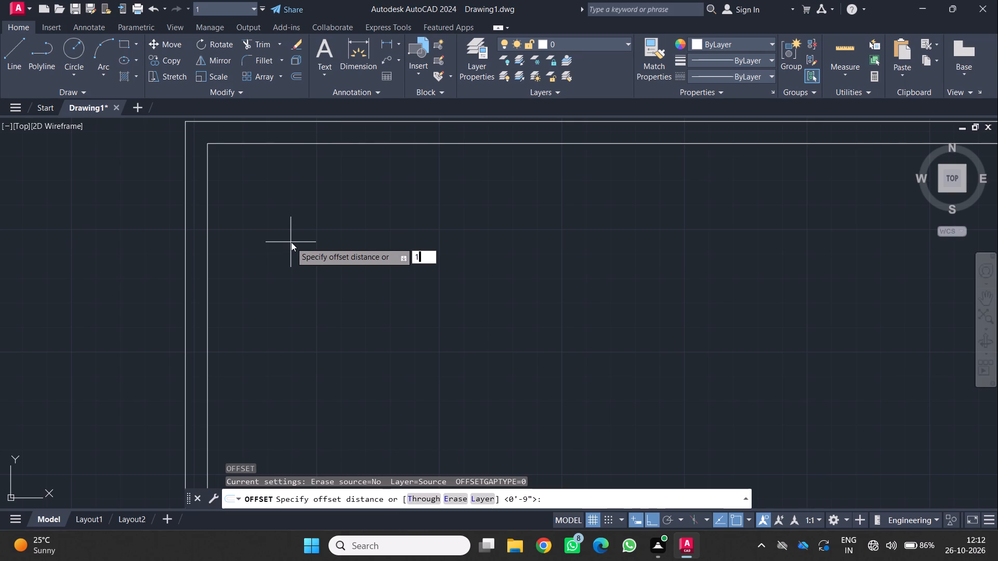
key("0")
key("apostrophe")
key("Return")
left_click(353, 248)
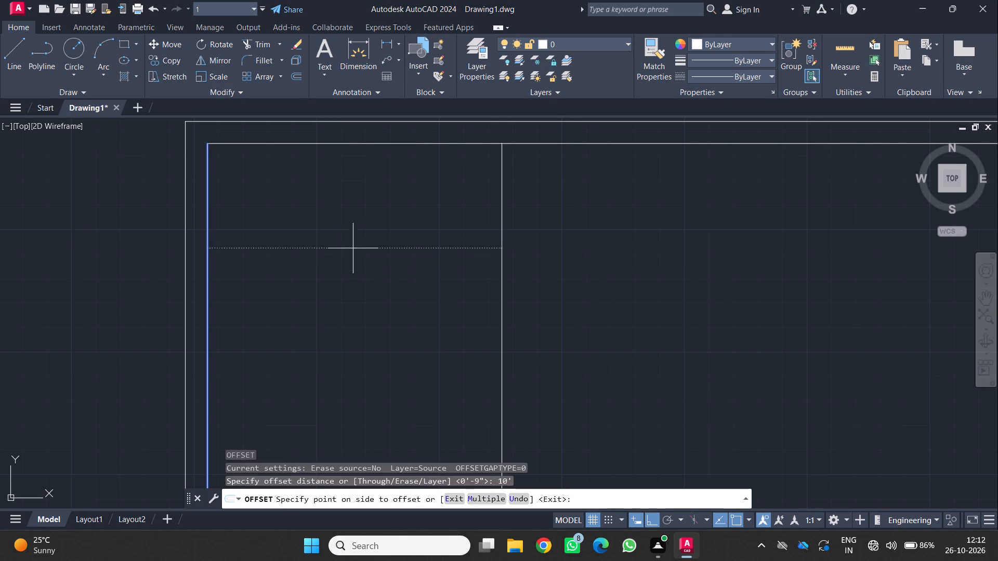
Offset the new vertical line 4.5" to the right to give the first partition wall its thickness.
scroll(358, 234, "down", 3)
scroll(380, 246, "up", 2)
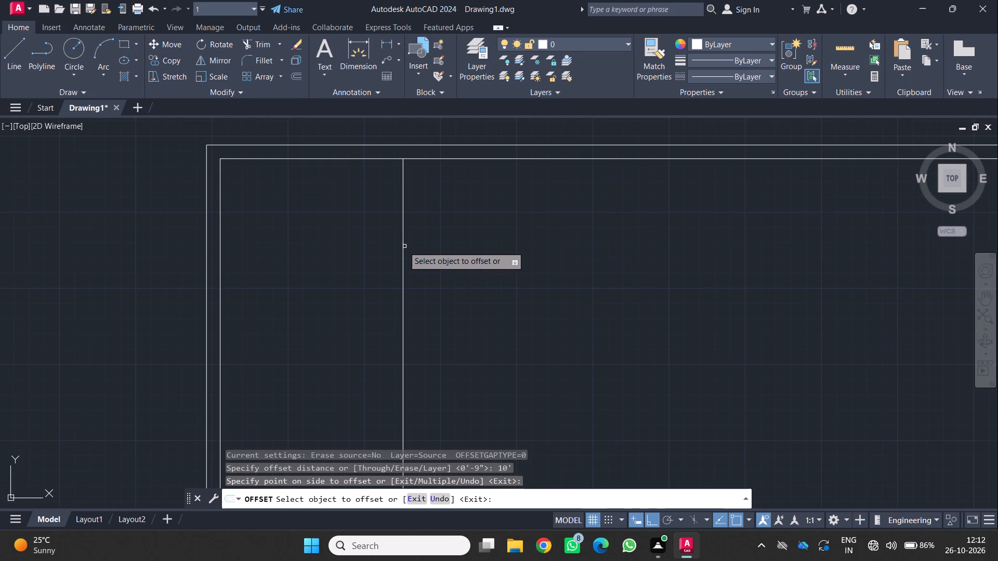
left_click(402, 251)
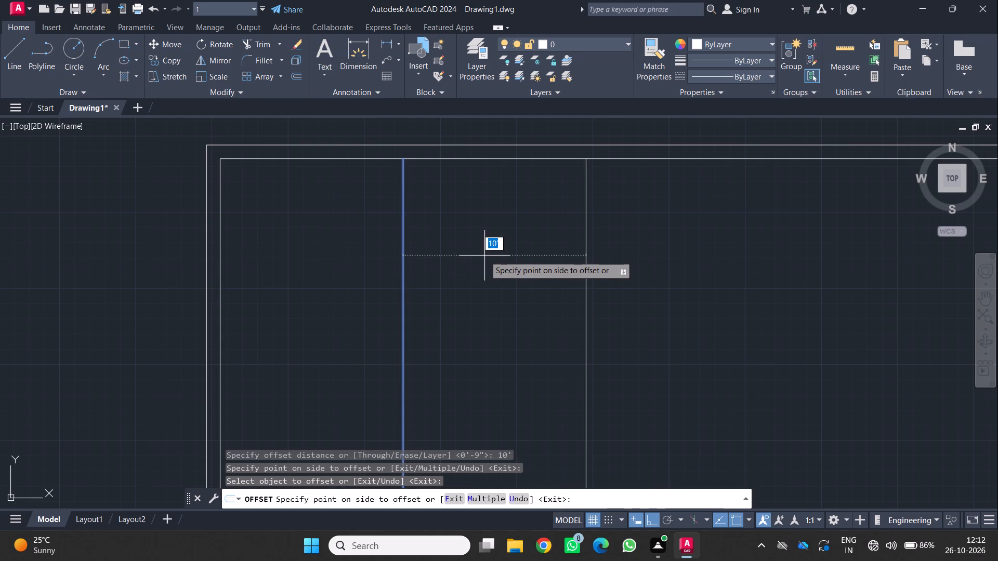
type("4.")
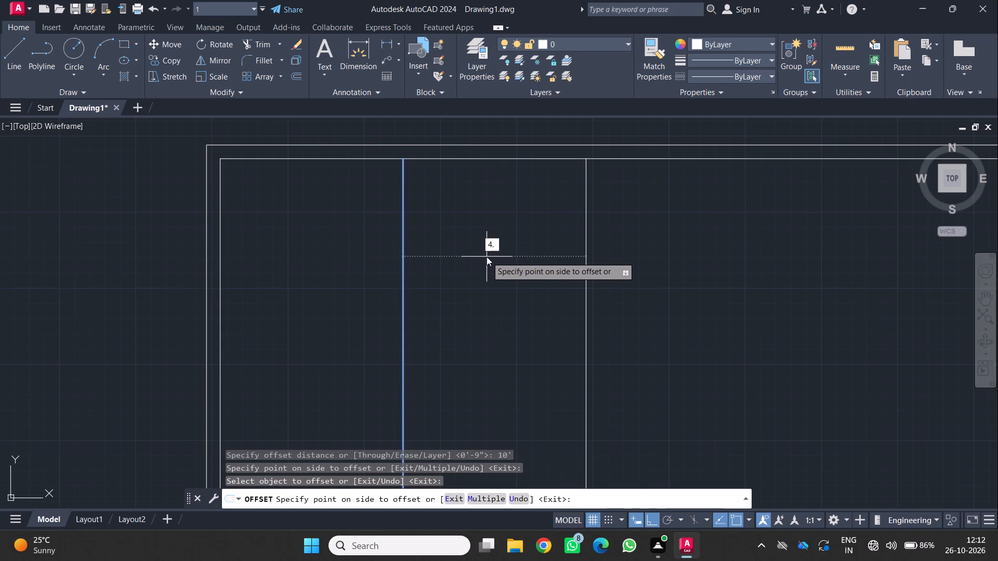
key("5")
key("Return")
Create a second 4.5" thick partition wall by offsetting lines, spaced 8' to the right of the first partition.
scroll(461, 248, "down", 1)
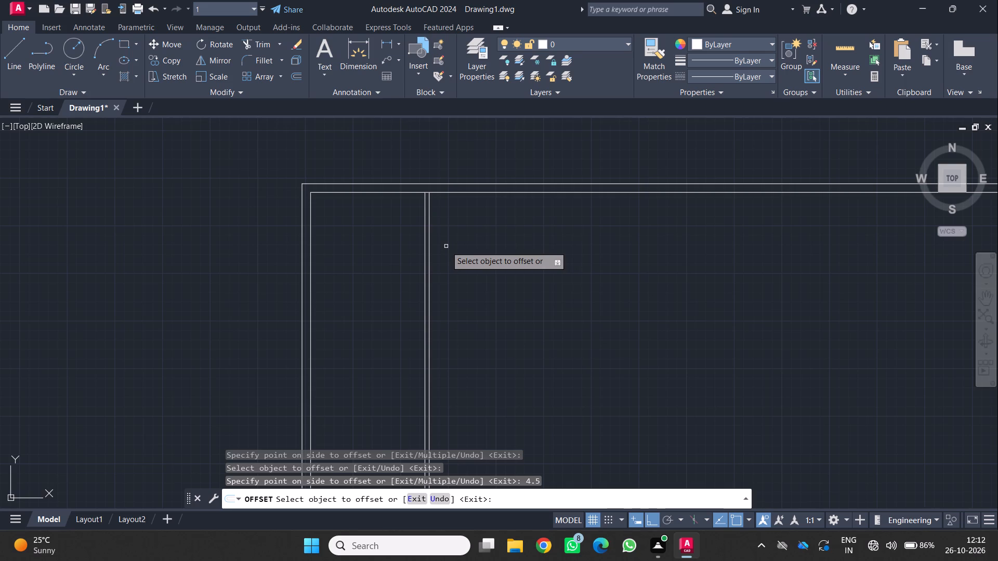
scroll(461, 261, "up", 1)
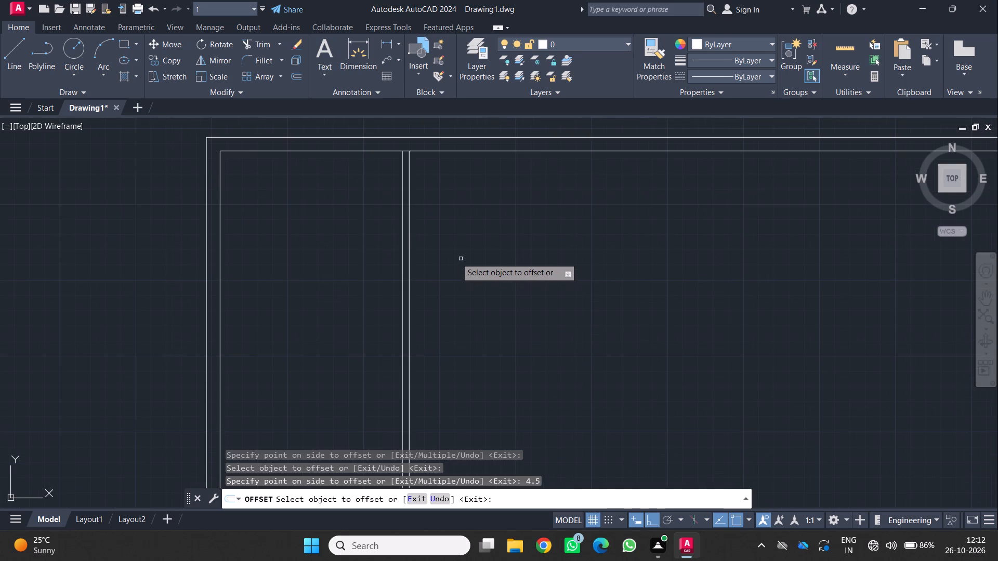
left_click_drag(410, 231, 415, 232)
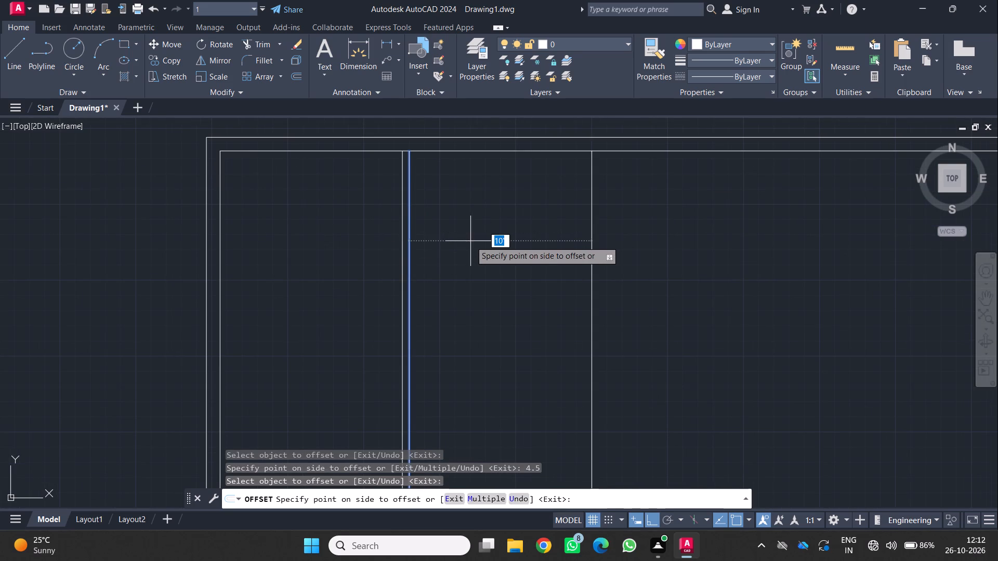
key("8")
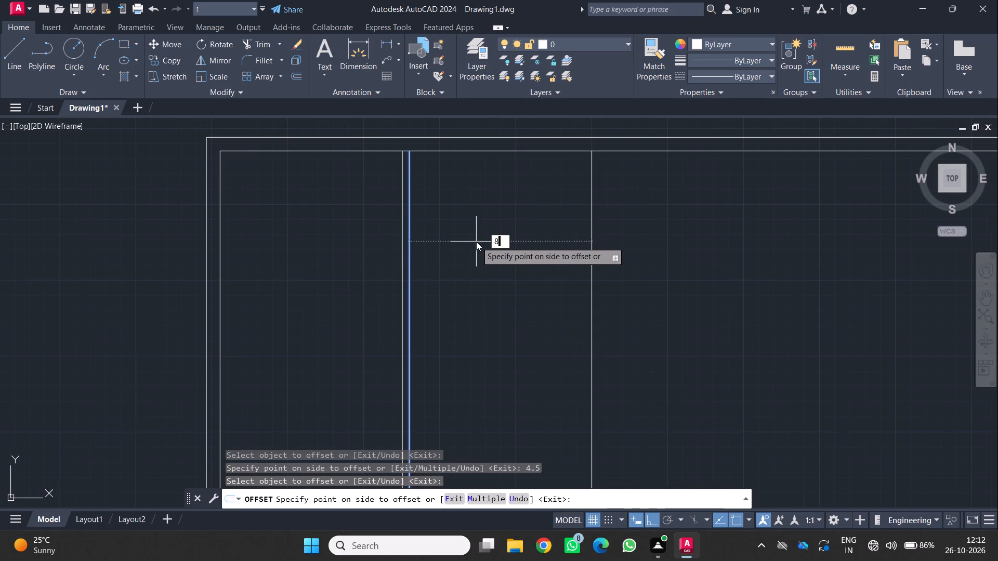
key("apostrophe")
key("Return")
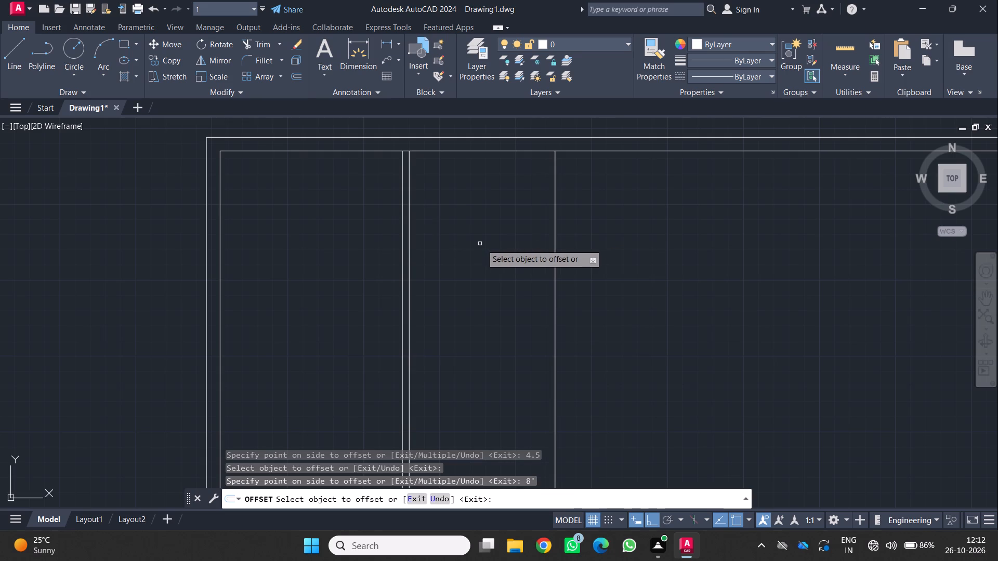
scroll(482, 245, "down", 1)
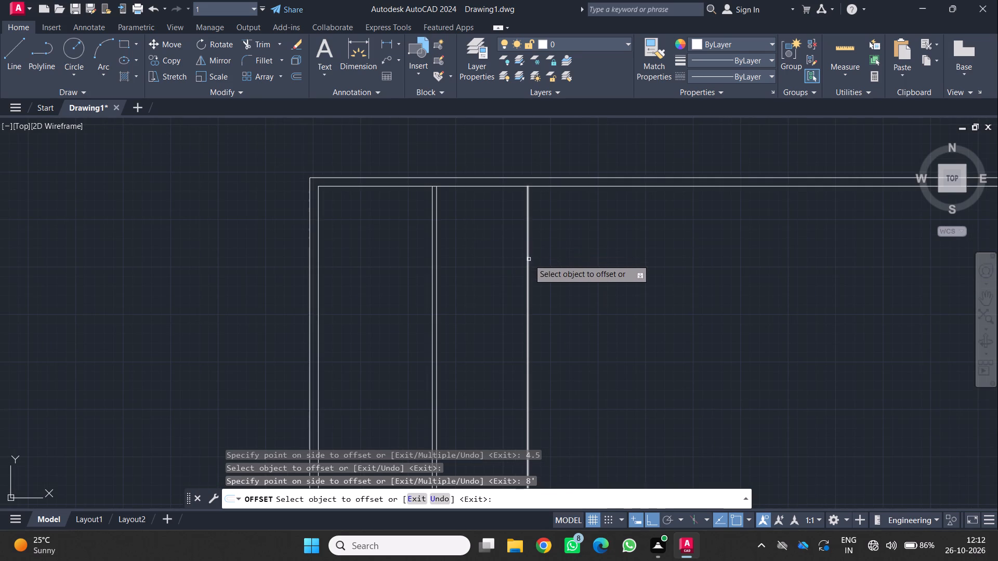
left_click(528, 258)
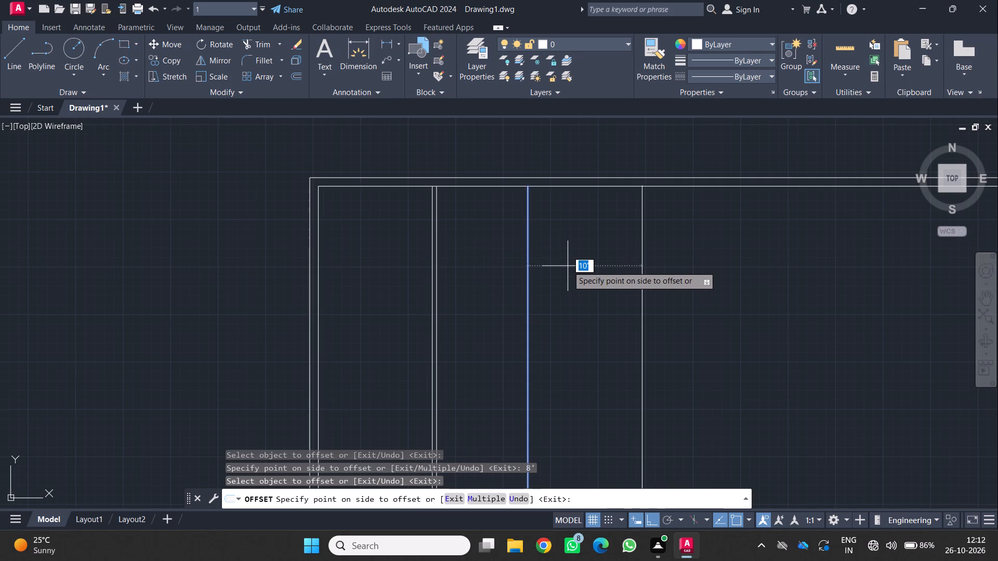
type("4.")
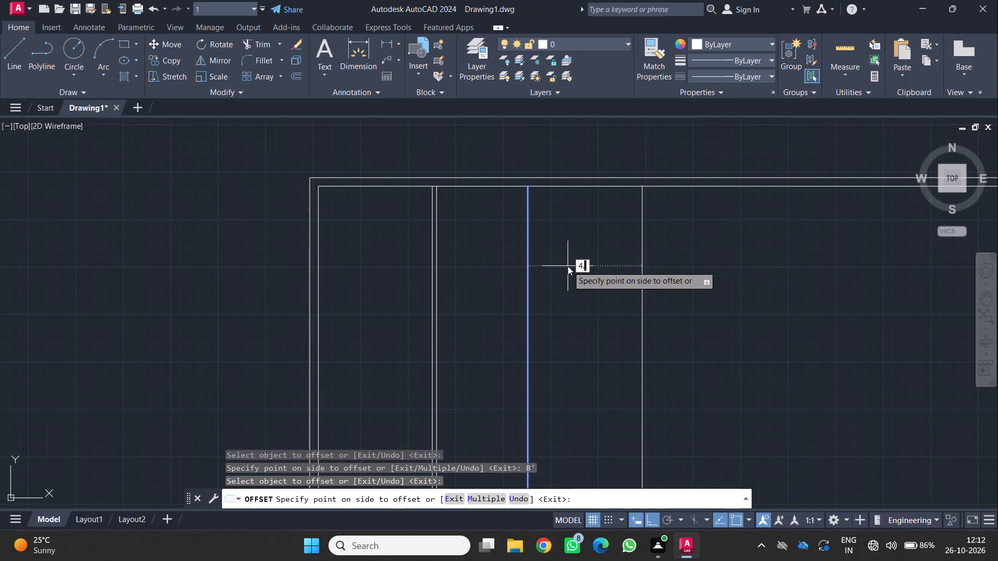
key("5")
key("Return")
Create the 9" thick right outer wall by offsetting lines, spaced 9' to the right of the second partition.
scroll(558, 264, "down", 1)
middle_click_drag(559, 266, 558, 266)
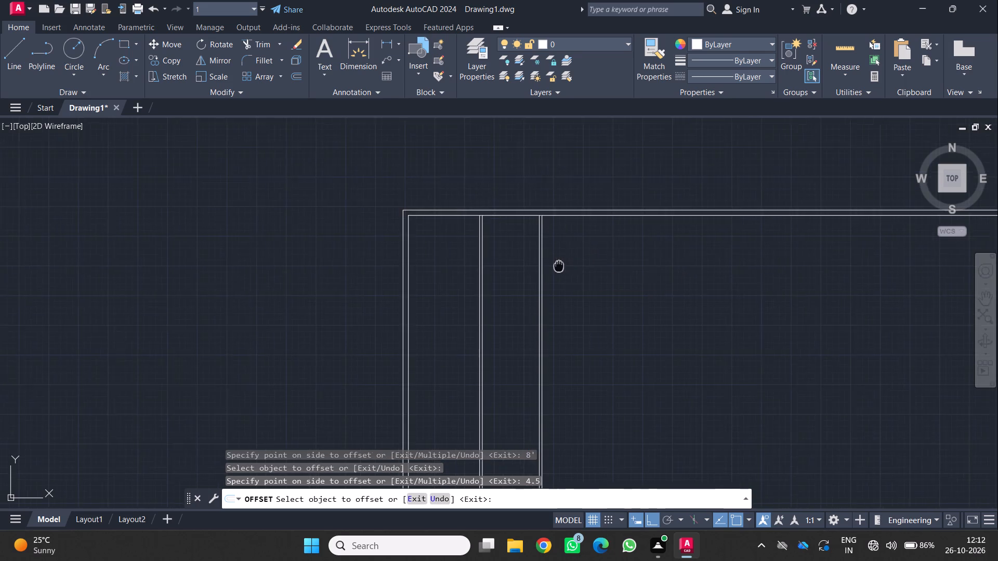
middle_click_drag(558, 266, 462, 277)
middle_click(462, 277)
left_click_drag(446, 272, 454, 271)
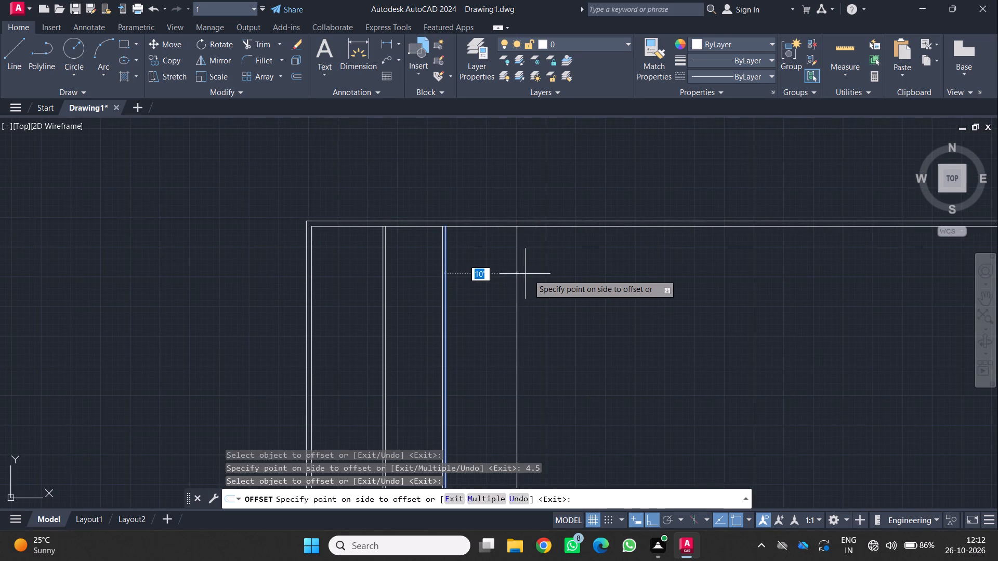
key("9")
key("apostrophe")
key("Return")
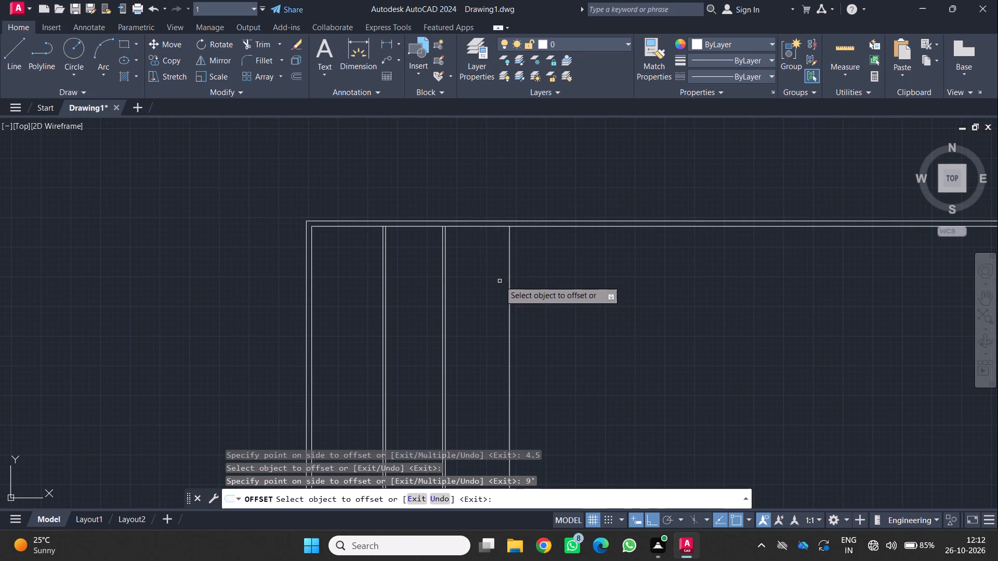
left_click_drag(510, 283, 515, 282)
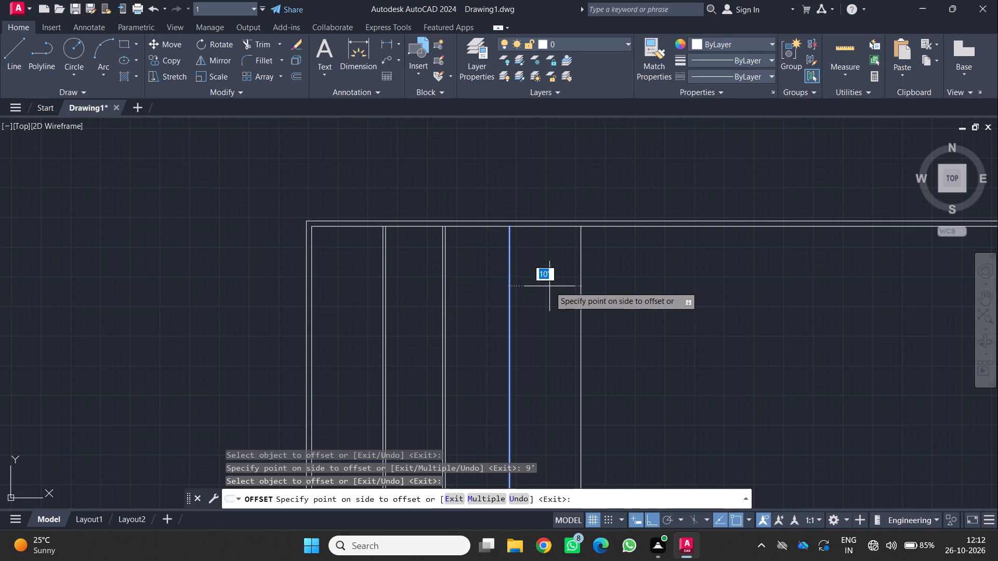
key("9")
key("Return")
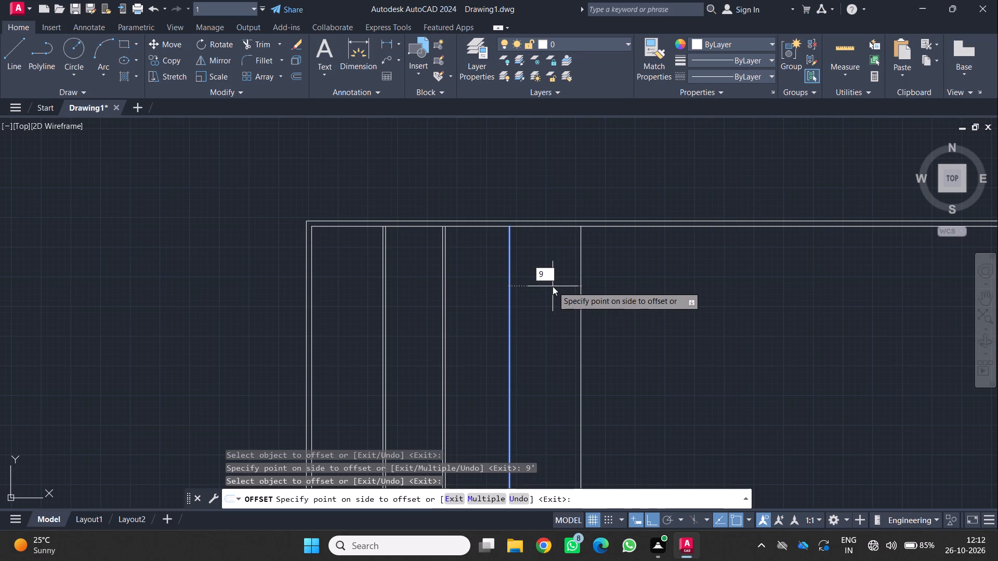
Draw a vertical line from the top end of the right wall's outer line up to the top wall's outer line.
middle_click_drag(552, 286, 541, 269)
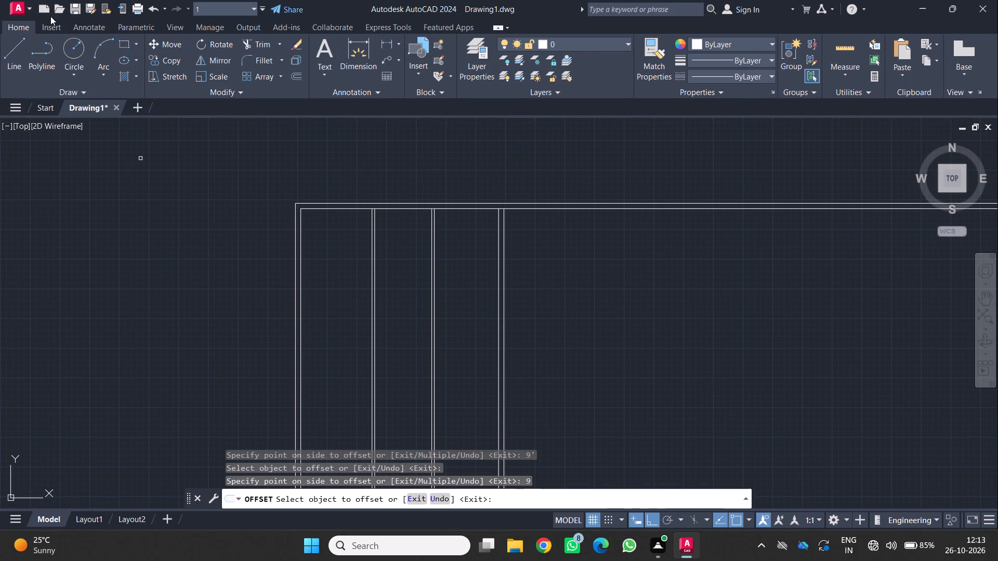
left_click(13, 49)
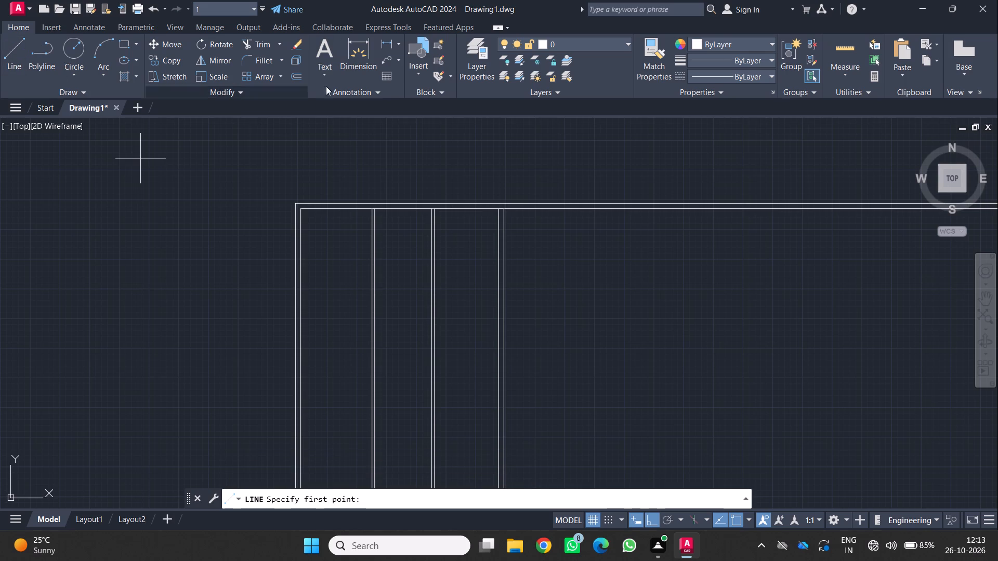
scroll(502, 220, "up", 4)
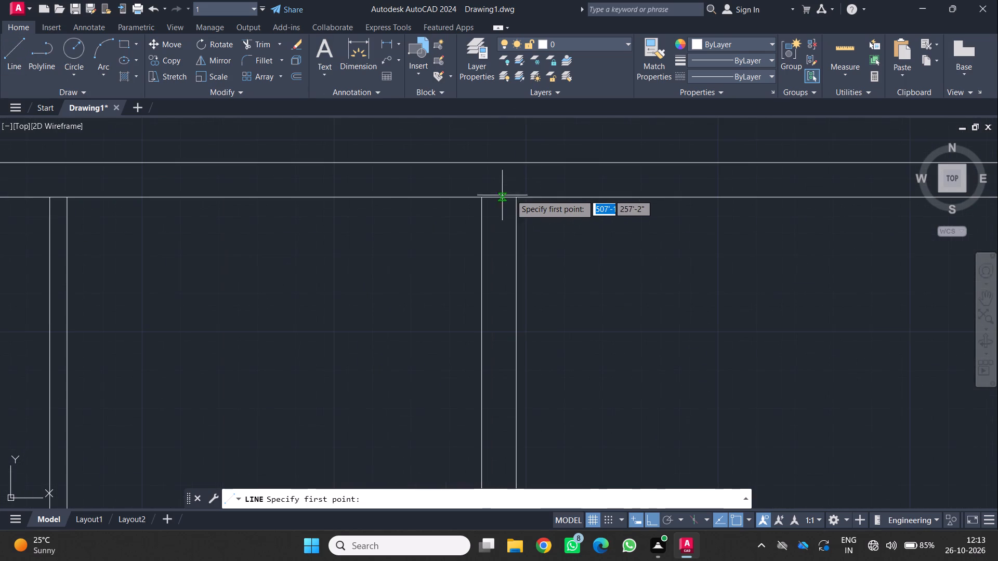
left_click(514, 199)
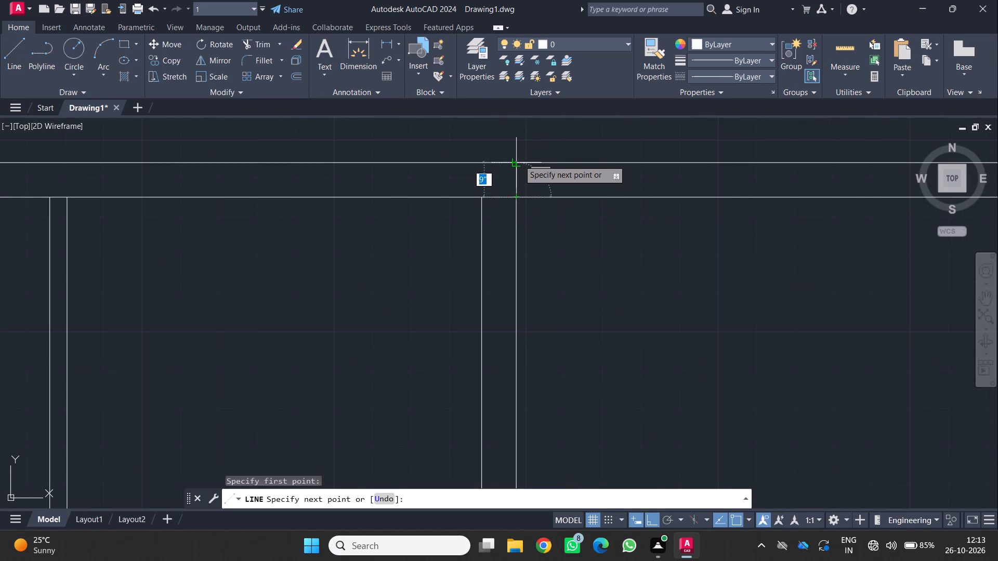
left_click(519, 160)
key("space")
Trim the top wall lines beyond the right wall and the inner line's stub within it to form a clean upper-right corner.
scroll(553, 176, "down", 3)
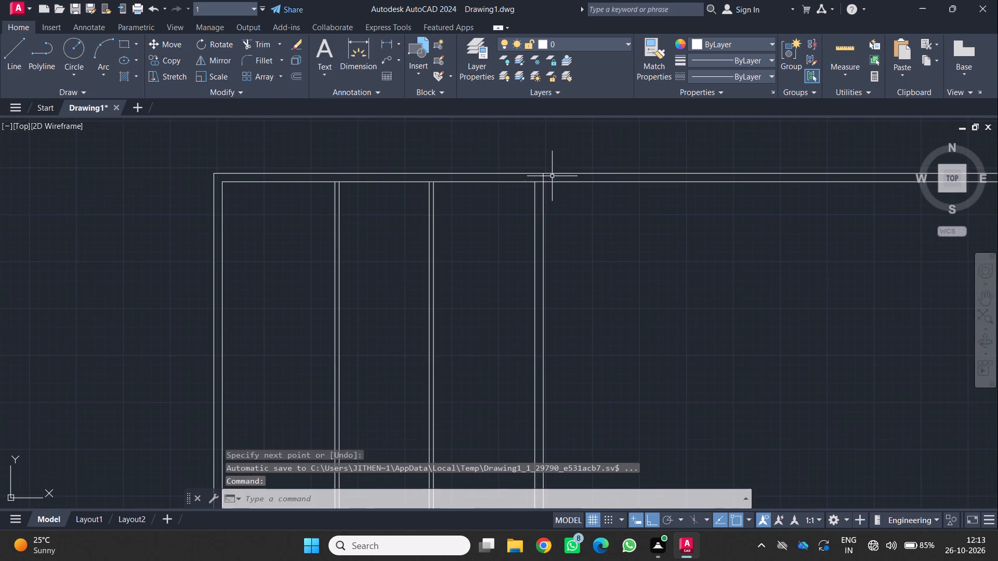
middle_click_drag(551, 177, 530, 244)
middle_click(530, 244)
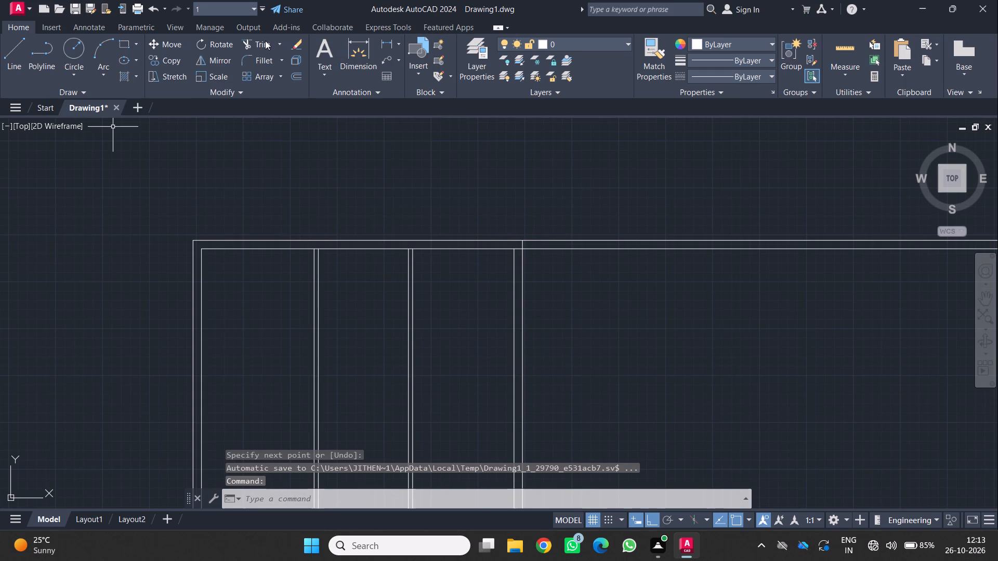
left_click(265, 41)
left_click(637, 168)
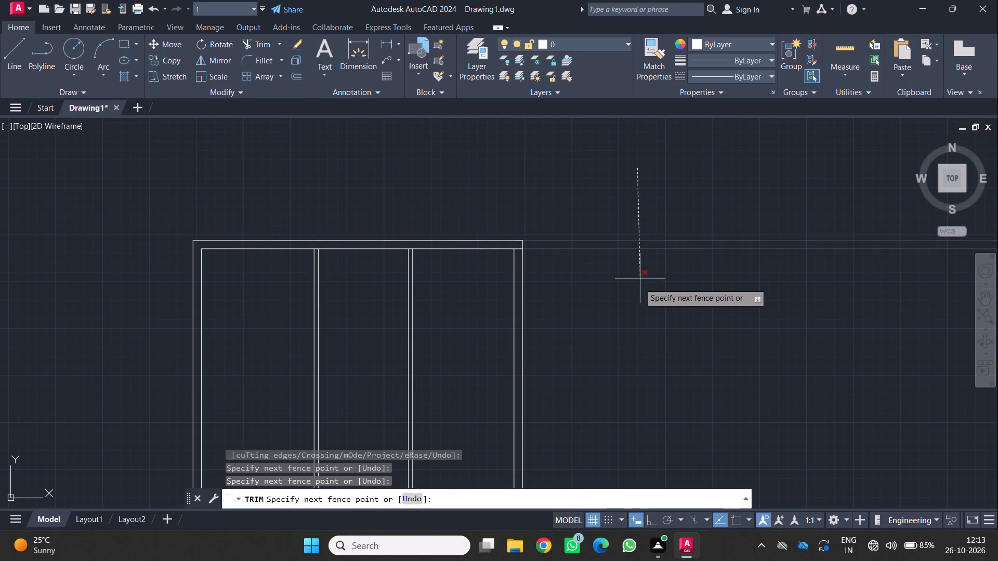
left_click_drag(641, 285, 639, 279)
scroll(583, 234, "up", 3)
middle_click_drag(568, 221, 614, 220)
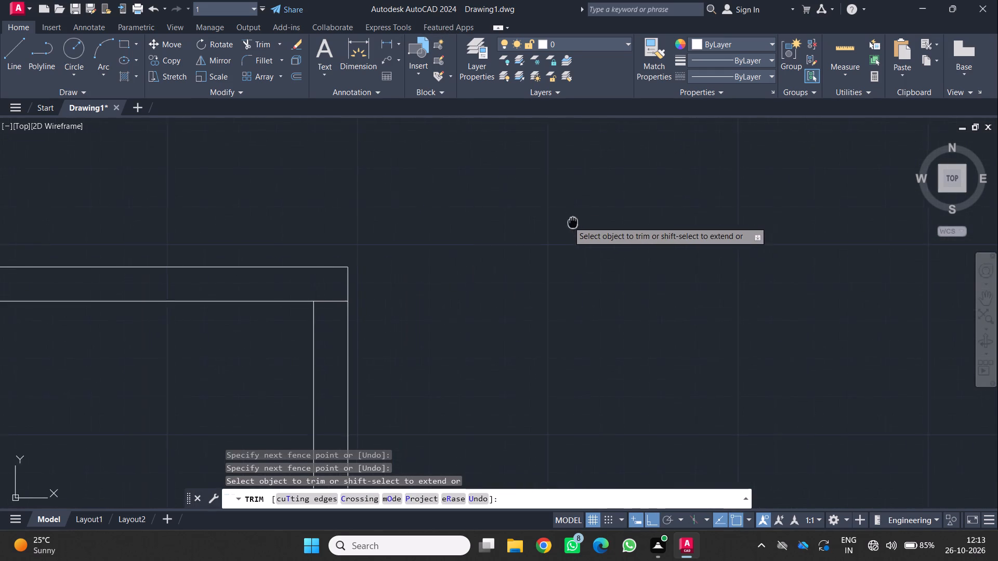
middle_click_drag(614, 220, 975, 186)
middle_click(975, 185)
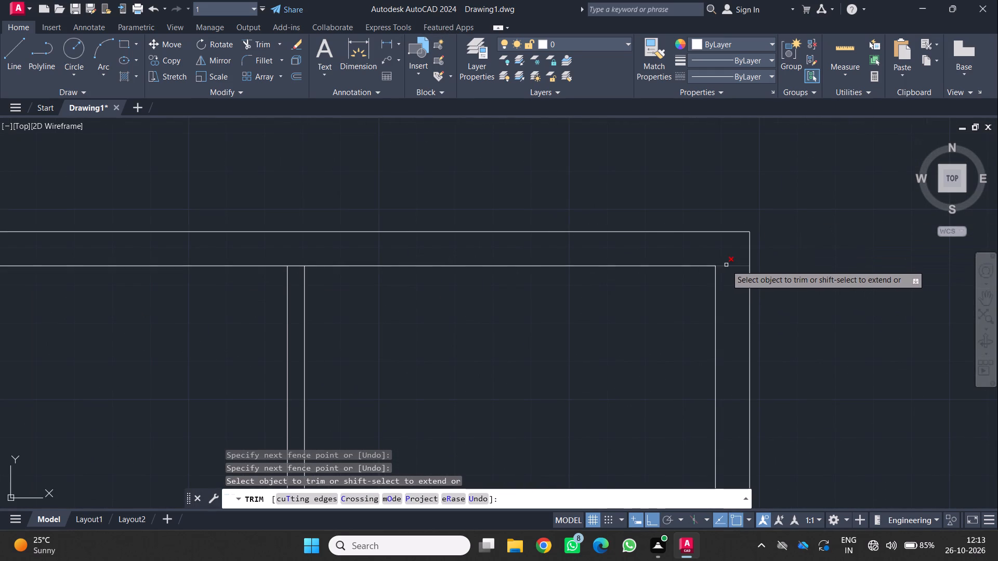
left_click(726, 265)
key("Escape")
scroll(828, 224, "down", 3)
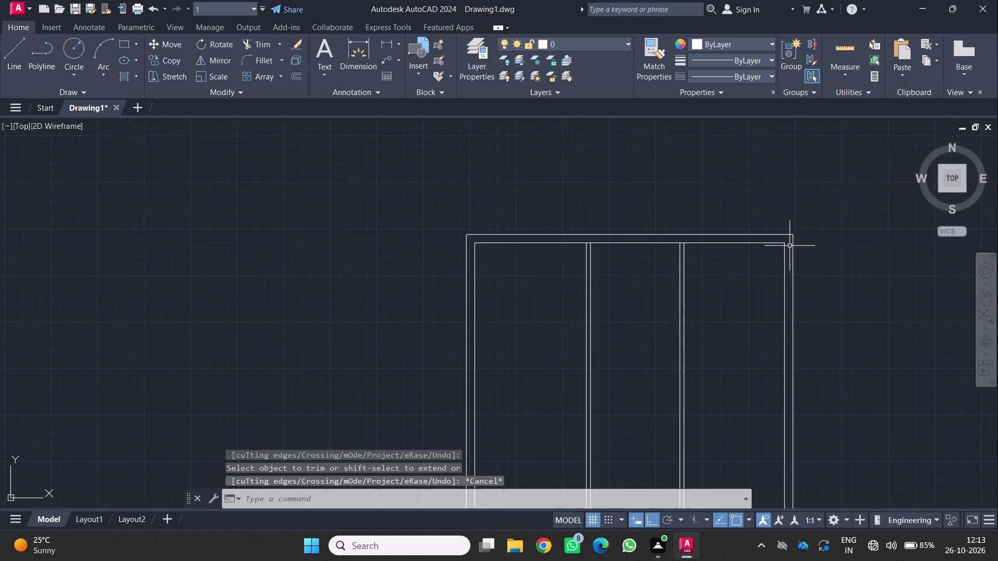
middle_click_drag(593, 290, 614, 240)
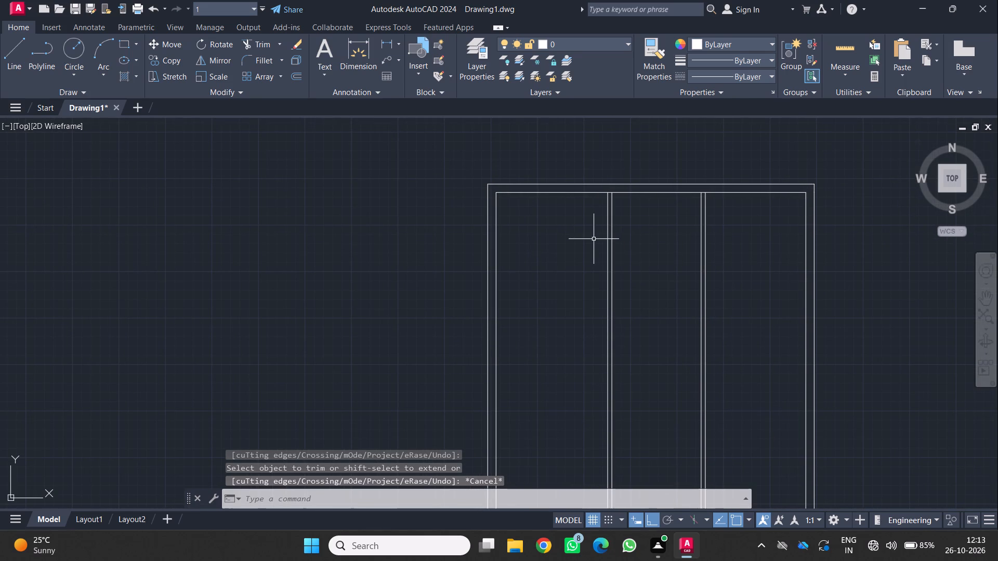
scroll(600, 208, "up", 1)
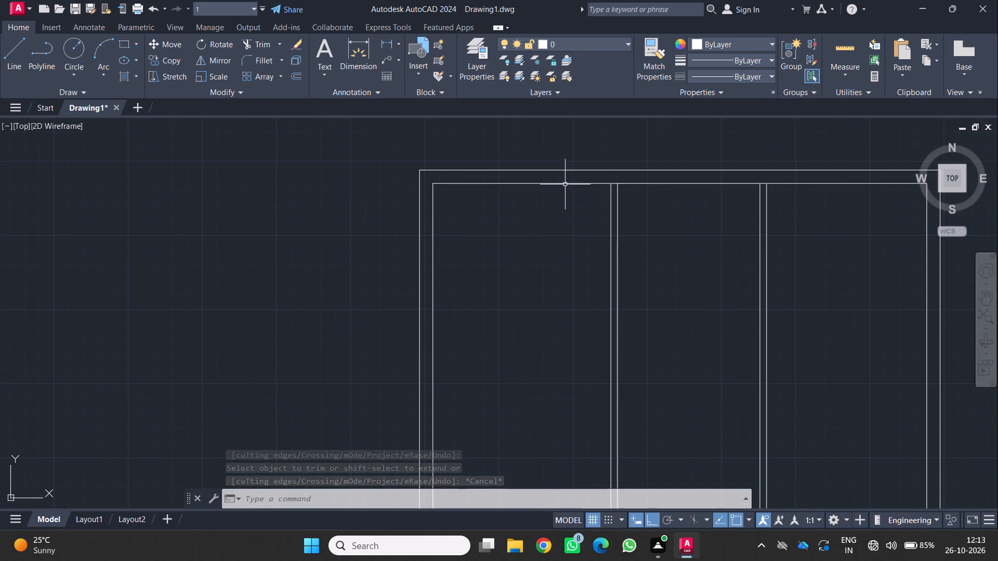
Create a 4.5" thick horizontal partition wall by offsetting lines, spaced 5'10" below the top wall's inner line.
left_click(559, 183)
key("o")
key("Return")
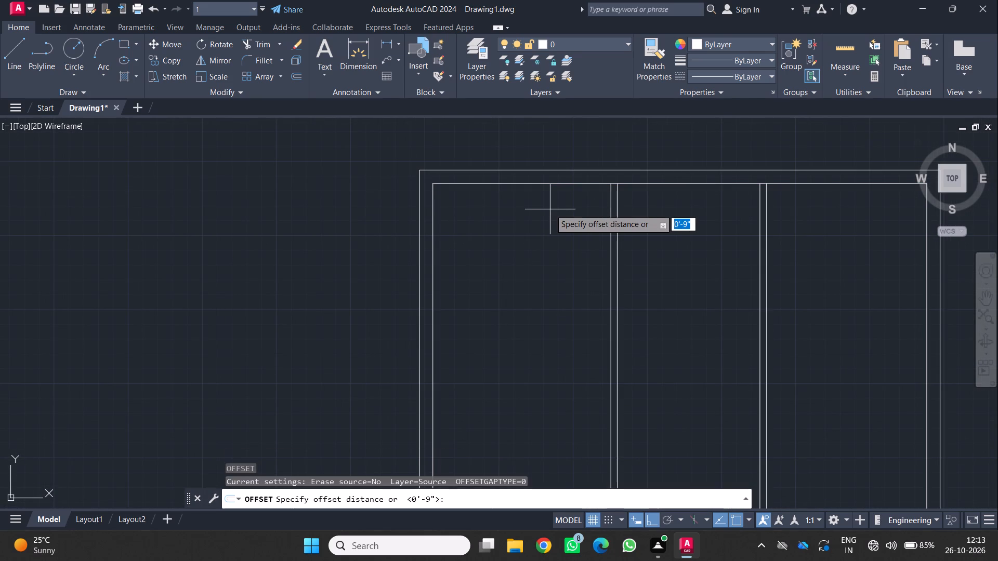
type("5'")
type("10")
key("Return")
left_click(533, 243)
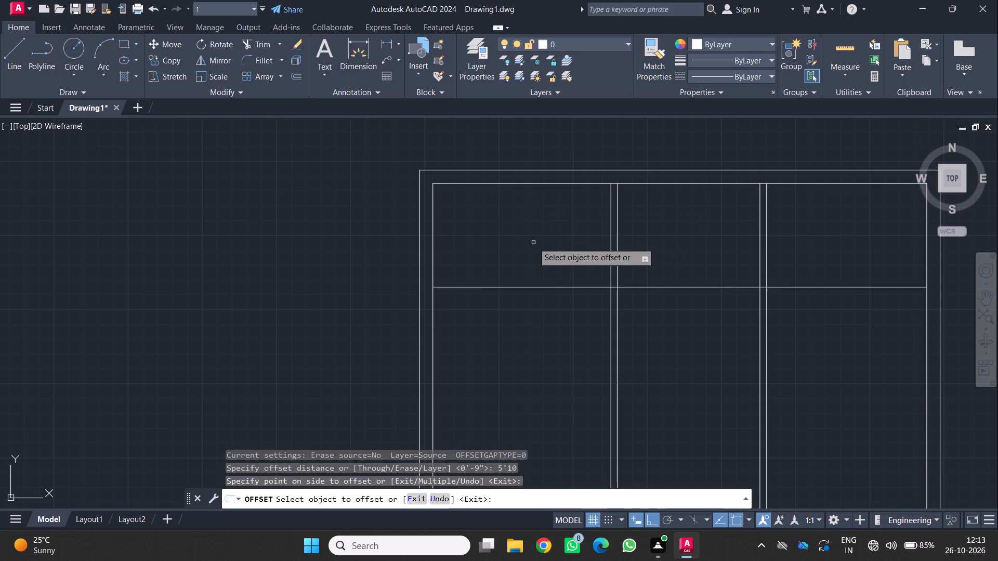
scroll(532, 242, "down", 2)
middle_click_drag(531, 242, 390, 264)
scroll(391, 264, "up", 1)
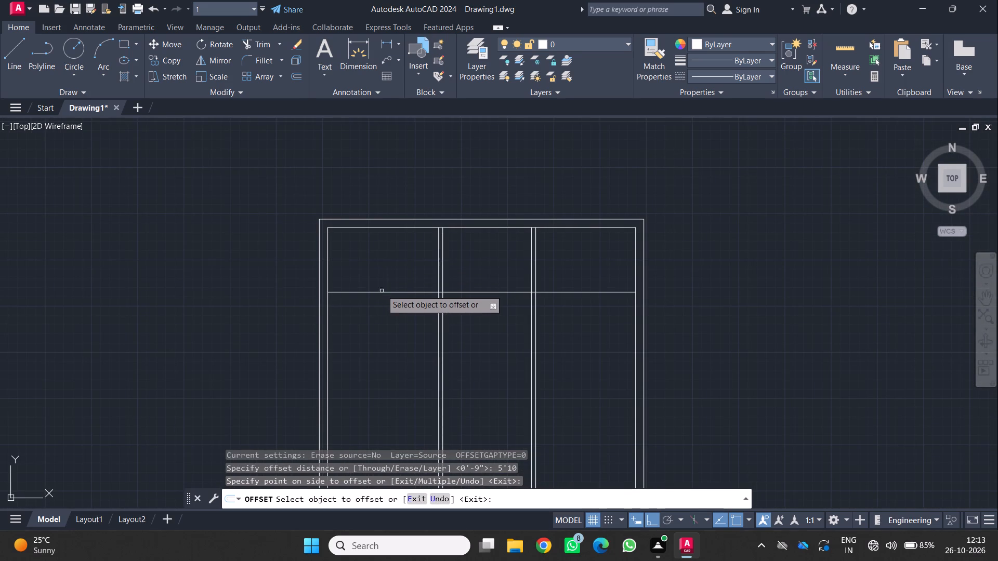
left_click(381, 292)
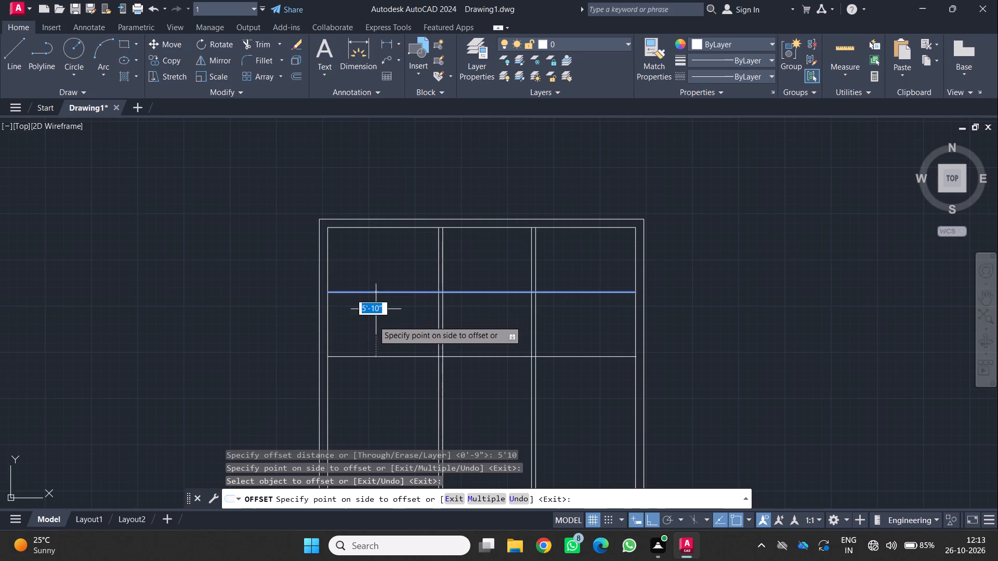
type("4.")
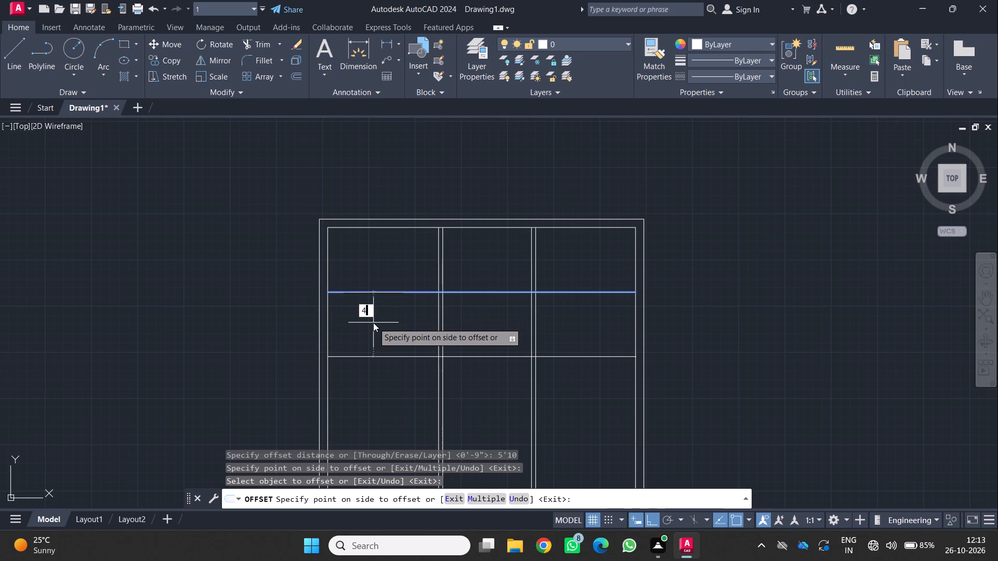
key("5")
key("Return")
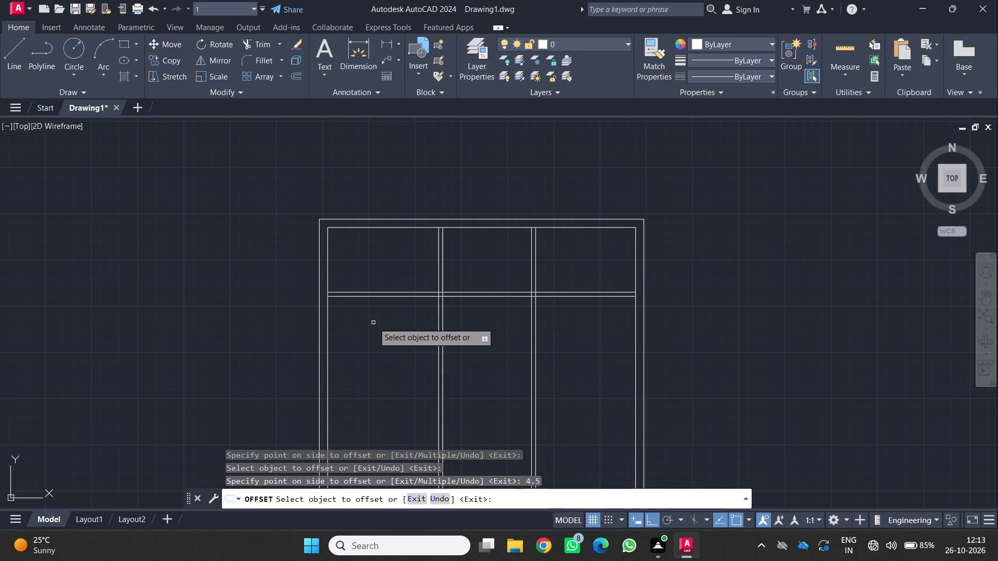
Trim both lines of the horizontal partition between the second vertical partition and the right outer wall.
scroll(373, 323, "down", 1)
middle_click_drag(375, 323, 421, 283)
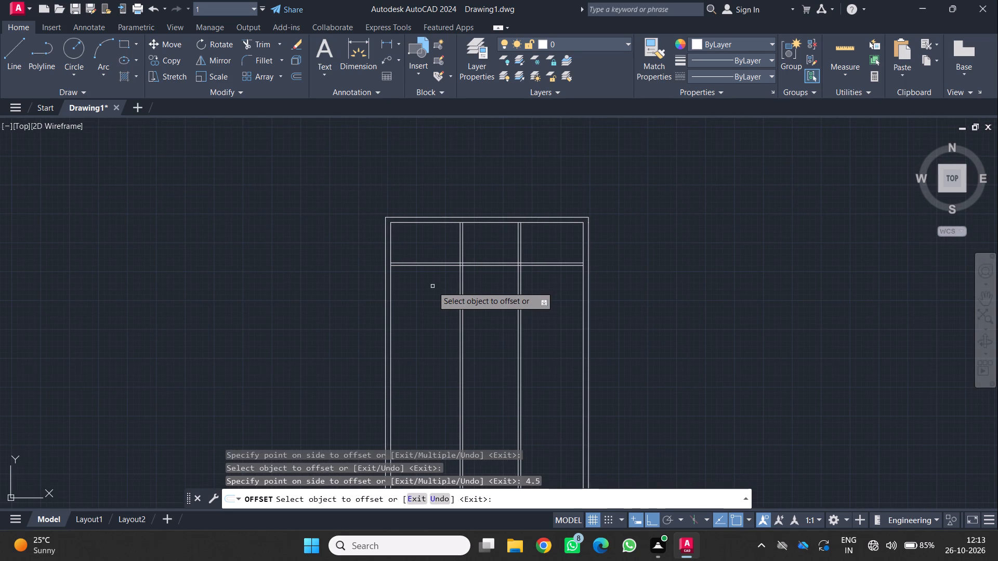
middle_click_drag(424, 265, 377, 269)
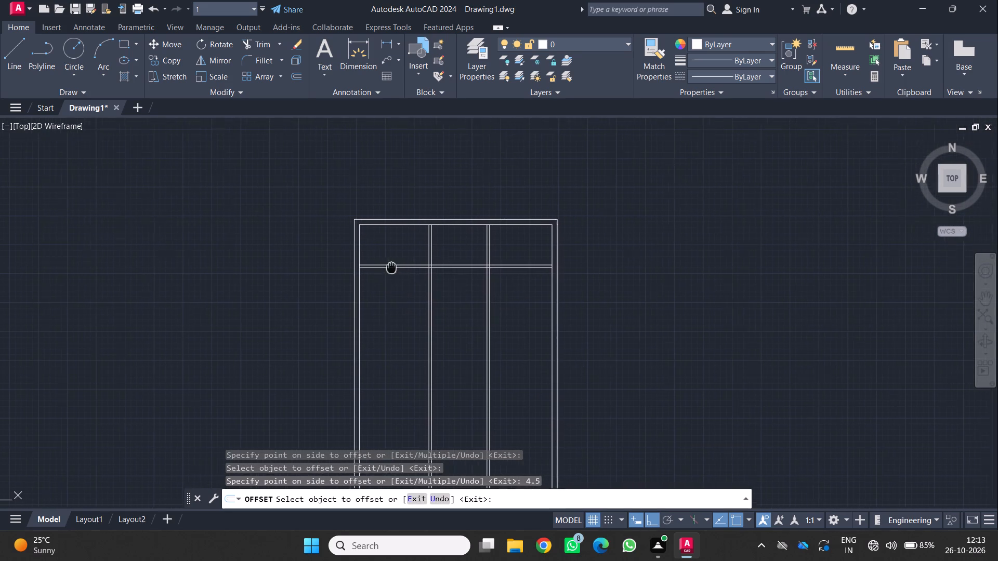
middle_click_drag(377, 269, 358, 276)
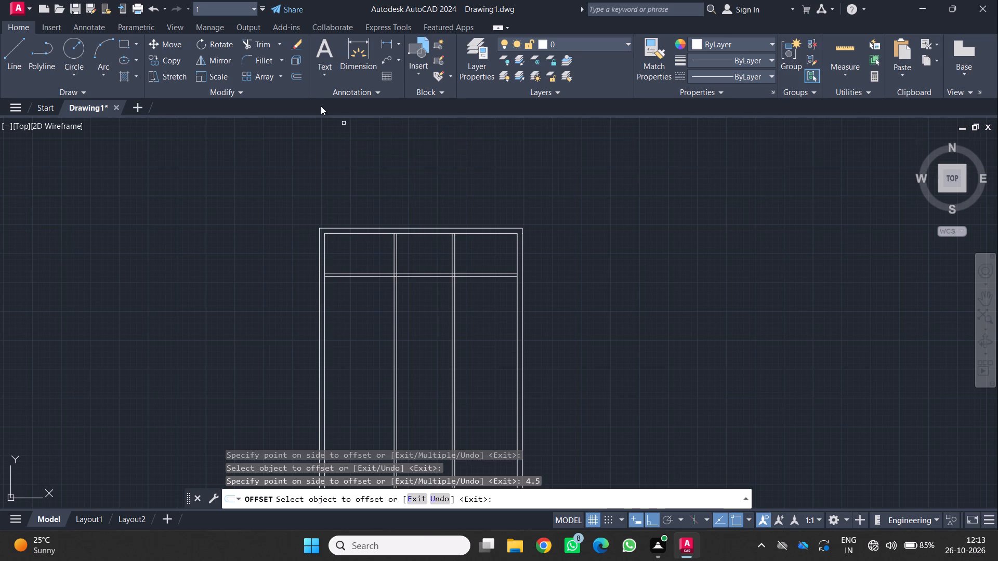
left_click(265, 45)
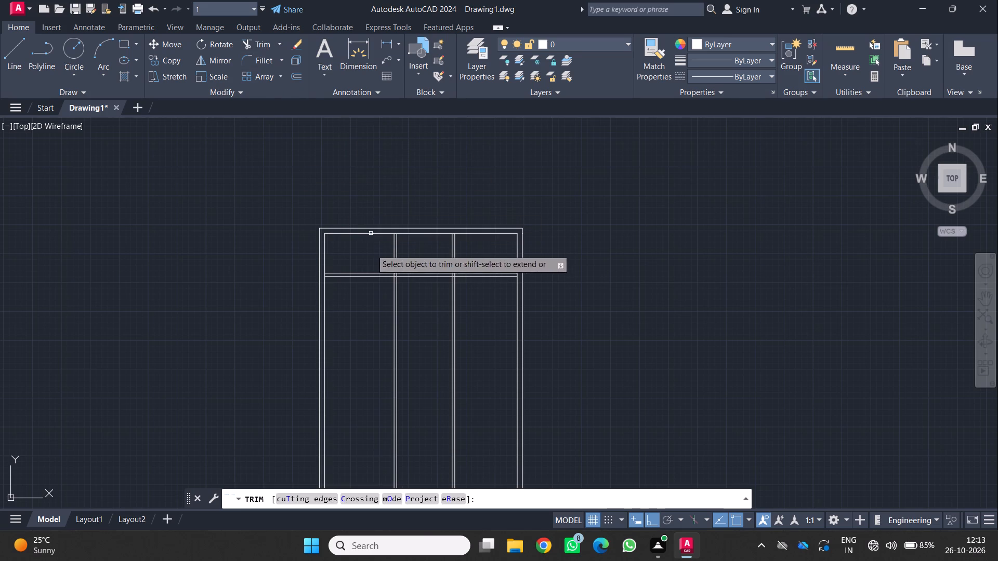
scroll(400, 301, "up", 2)
middle_click_drag(422, 300, 268, 296)
scroll(267, 291, "up", 1)
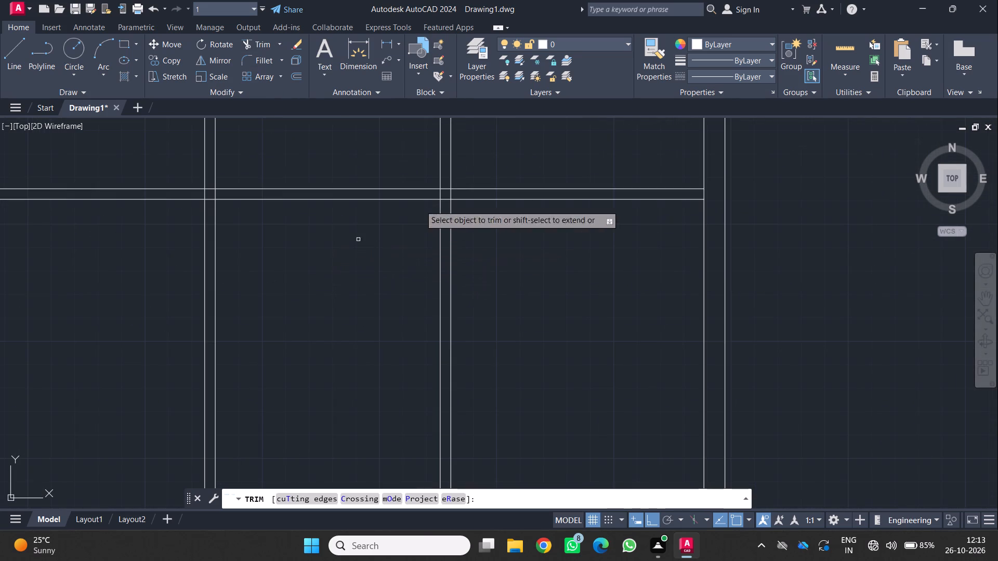
left_click(528, 158)
left_click(546, 237)
scroll(549, 226, "down", 2)
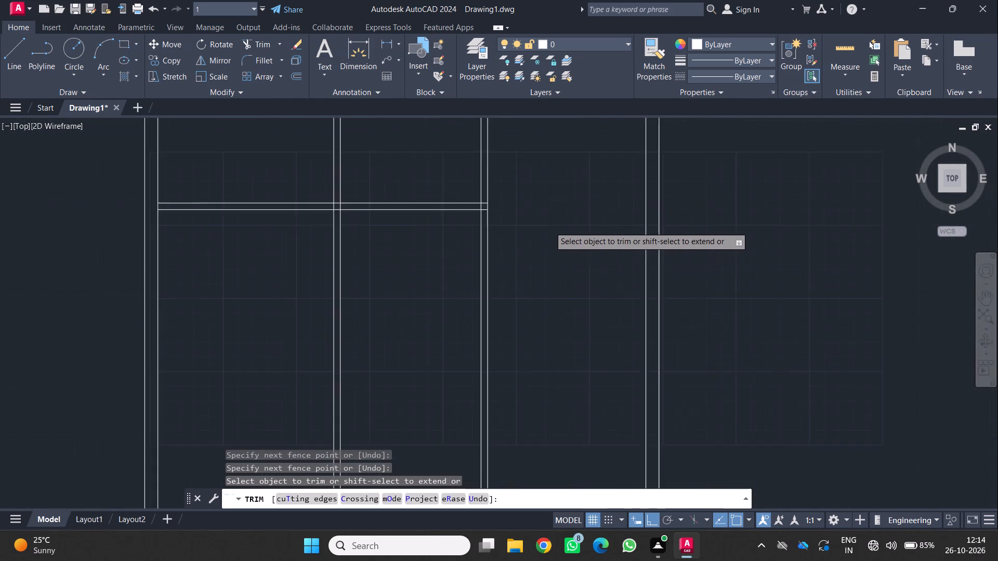
scroll(549, 226, "down", 2)
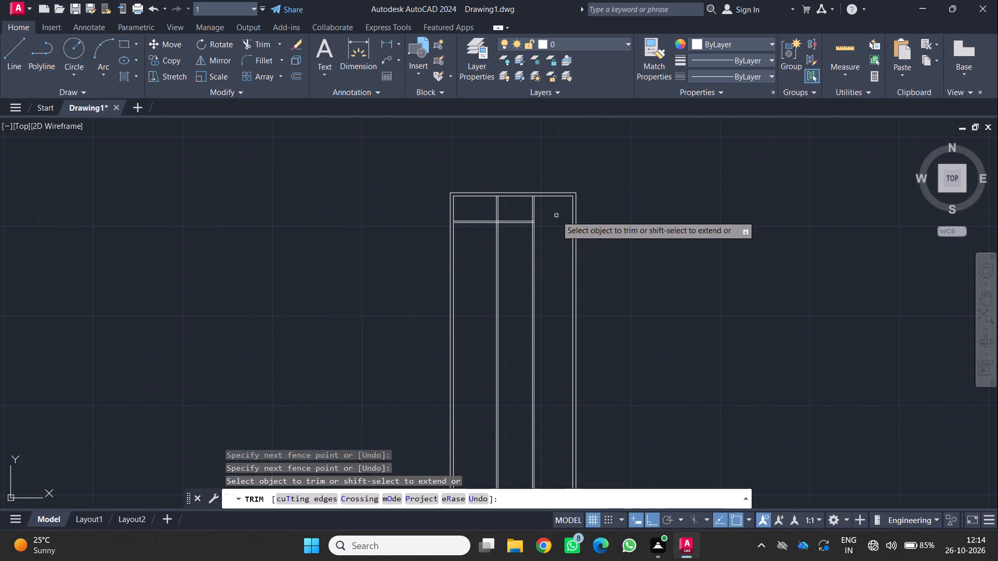
key("Escape")
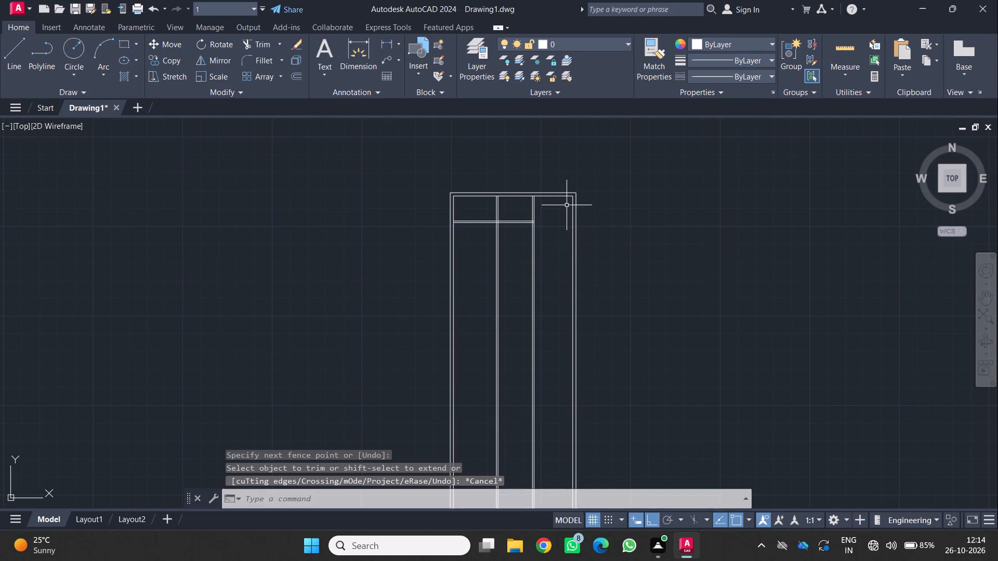
Create another 4.5" thick horizontal partition wall by offsetting lines, spaced 13' below the top wall's inner line.
scroll(581, 200, "up", 1)
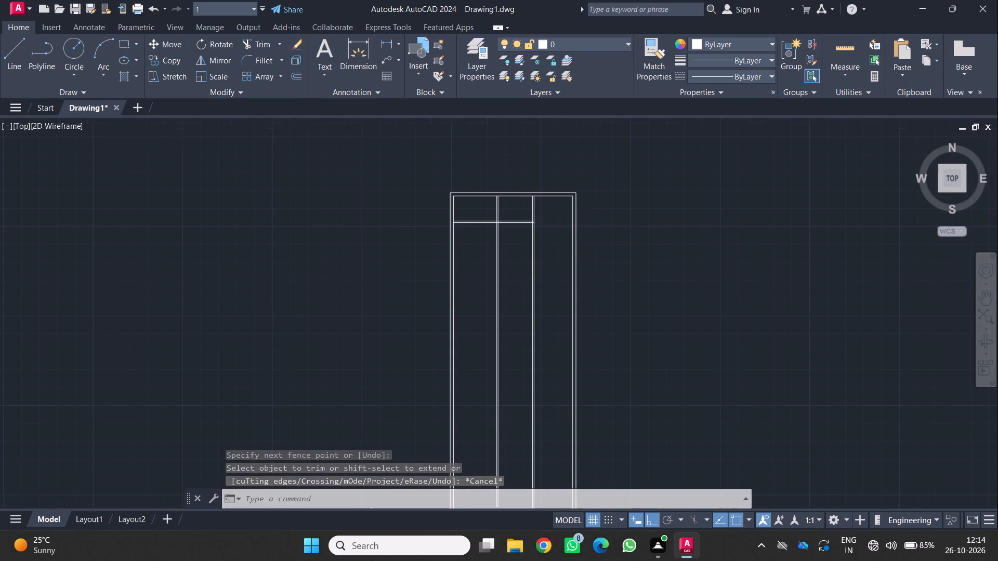
scroll(520, 239, "up", 1)
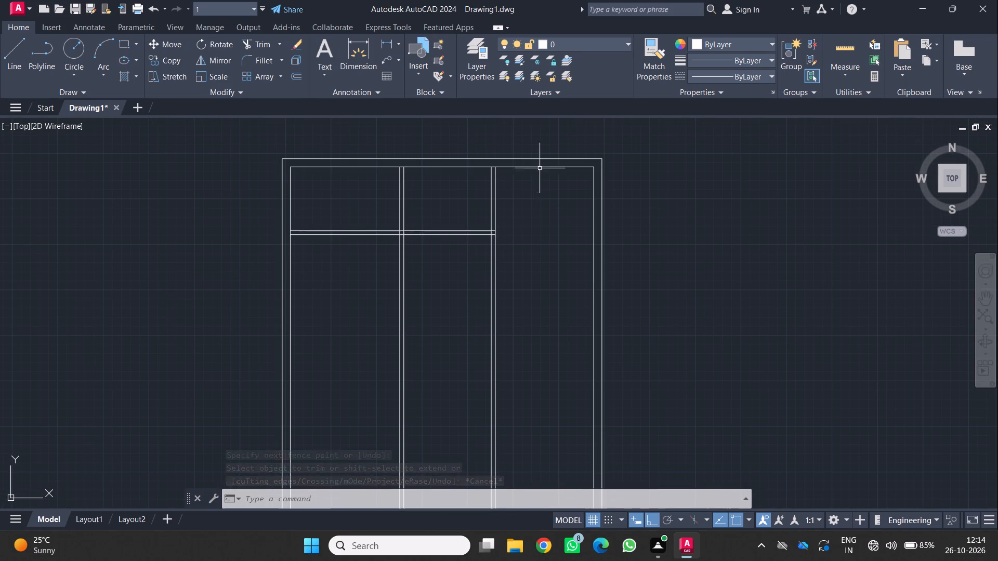
left_click(537, 168)
key("o")
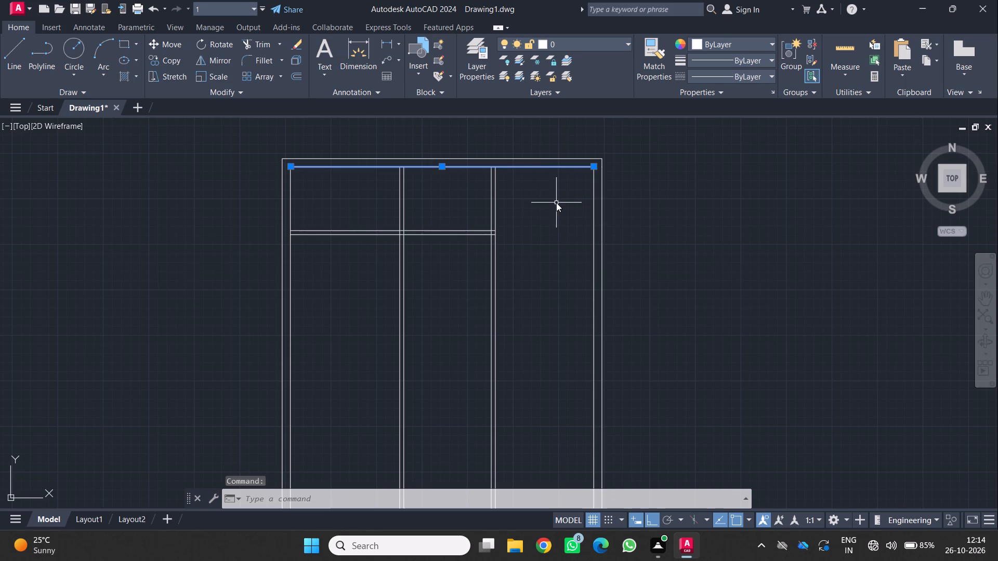
key("Return")
key("1")
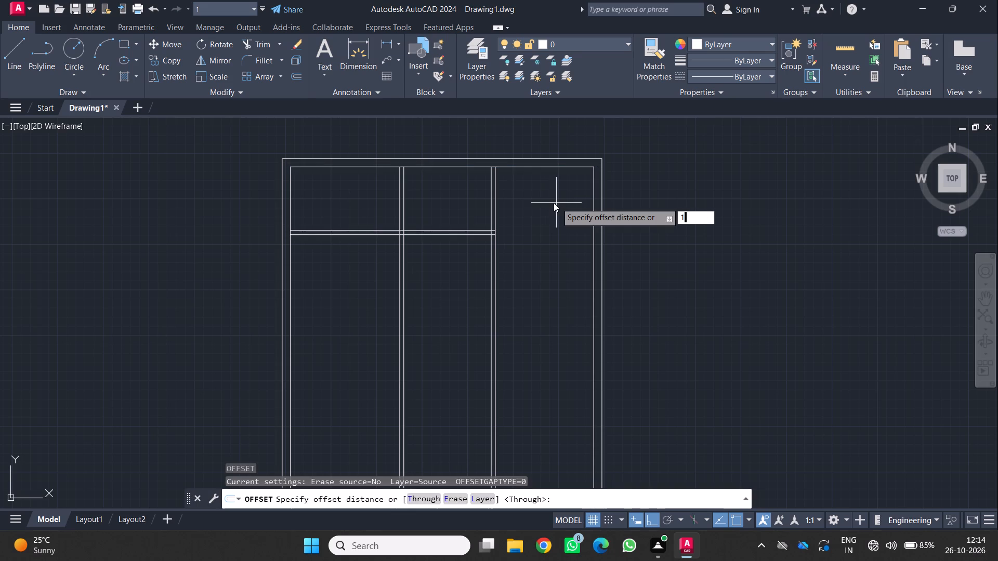
key("3")
key("apostrophe")
key("Return")
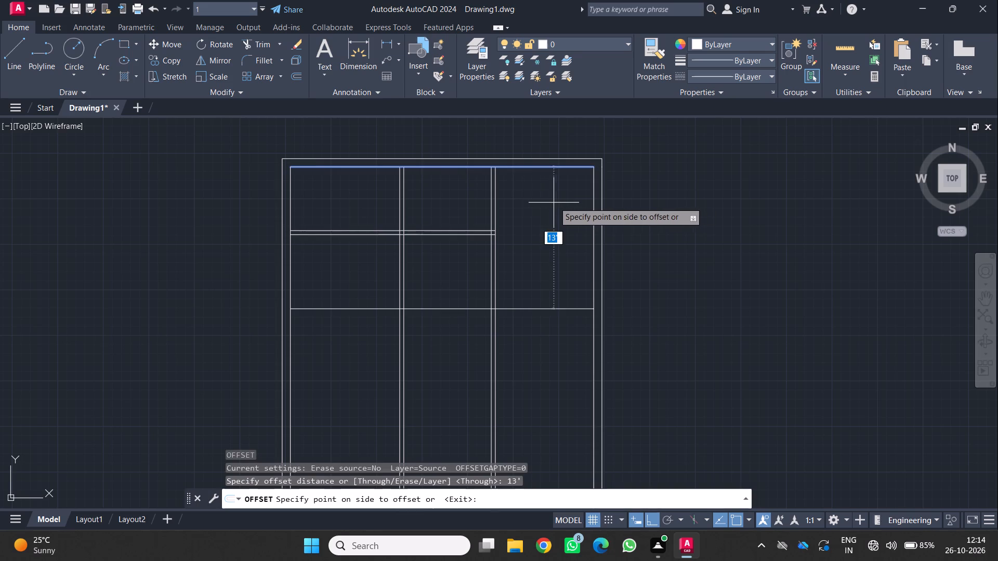
left_click(539, 222)
scroll(539, 222, "down", 2)
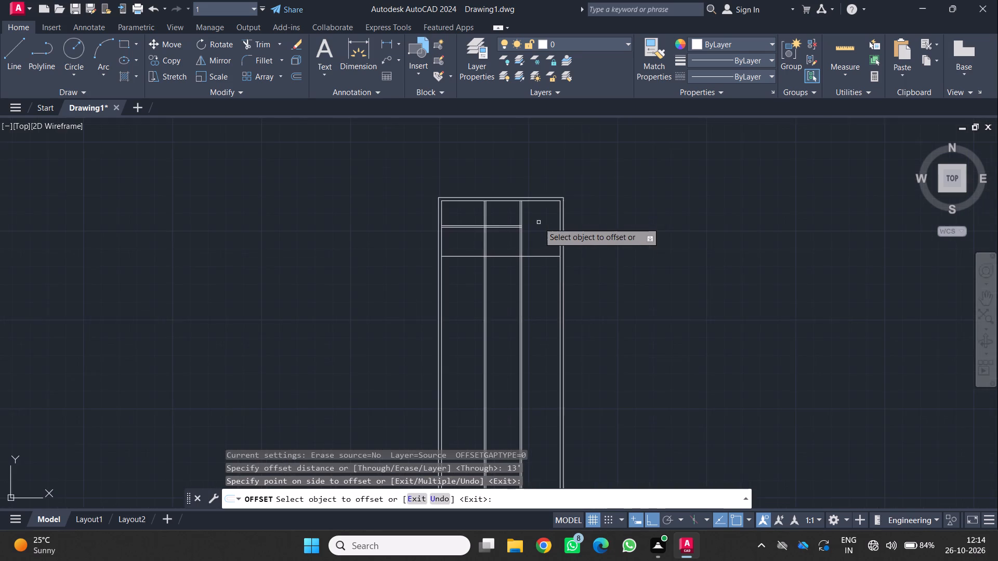
scroll(541, 258, "up", 2)
left_click(538, 254)
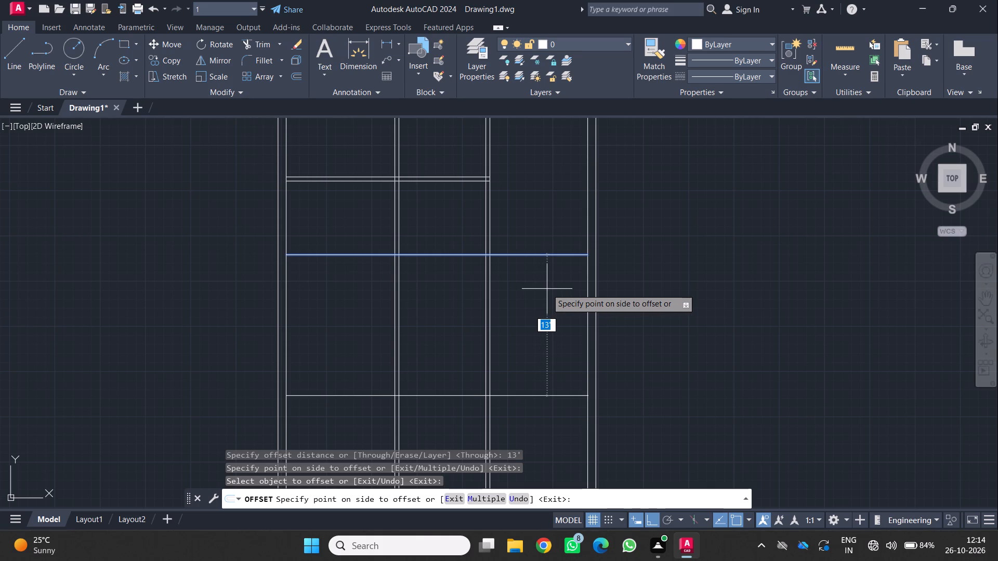
type("4.")
key("5")
key("Return")
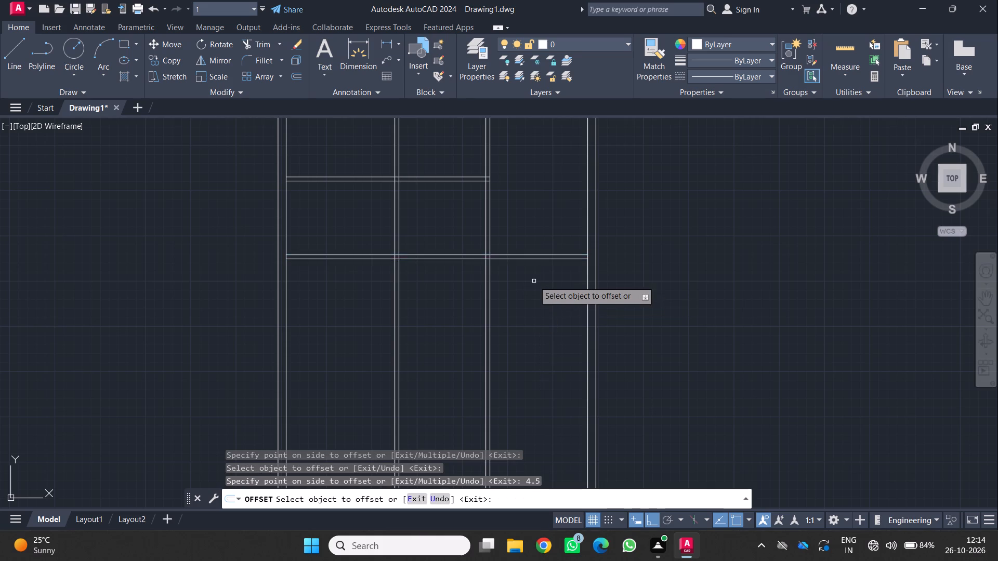
Trim the lower horizontal partition's lines across the left and middle rooms.
scroll(533, 280, "down", 1)
middle_click_drag(466, 265, 490, 251)
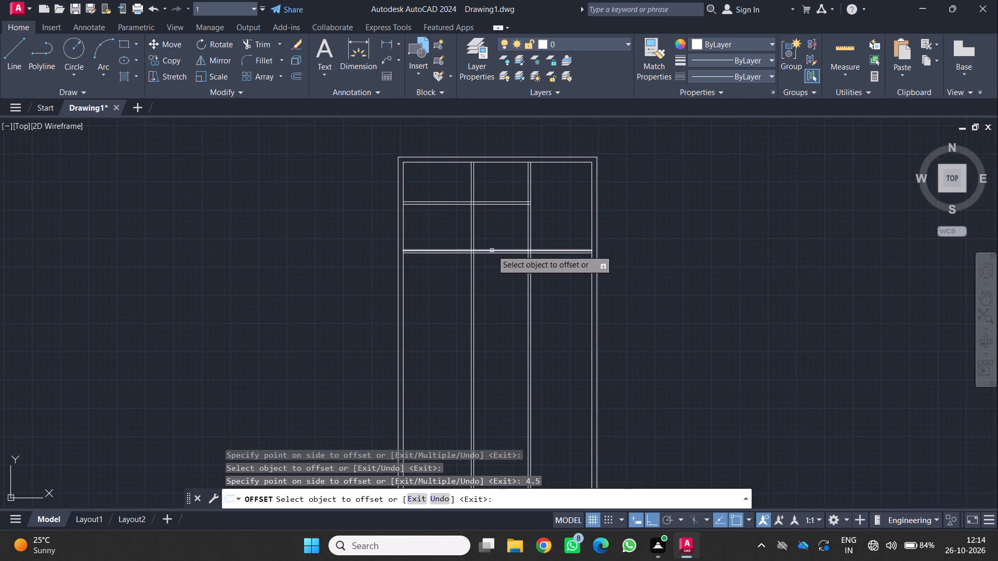
scroll(492, 249, "up", 1)
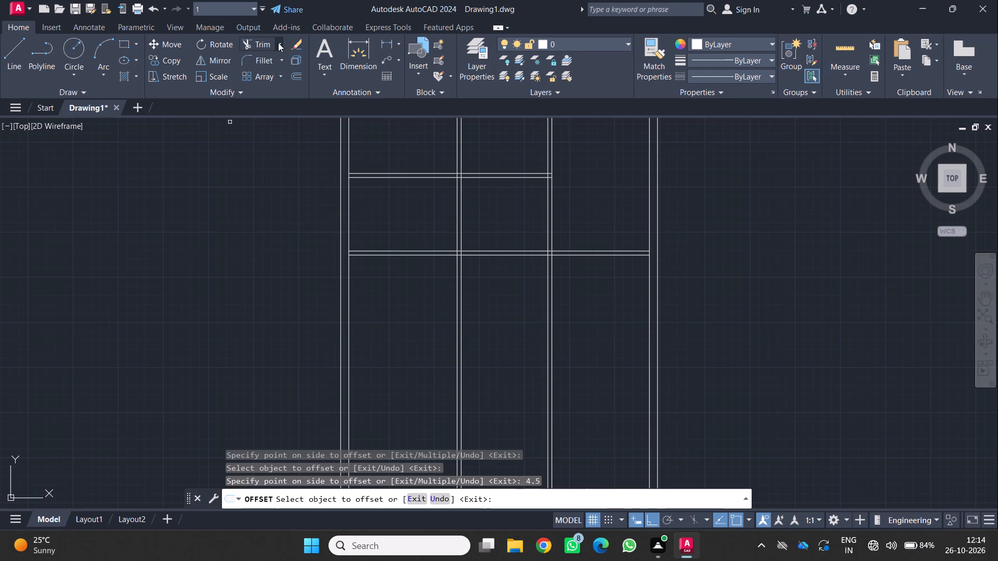
left_click(263, 45)
scroll(388, 230, "up", 2)
left_click(388, 227)
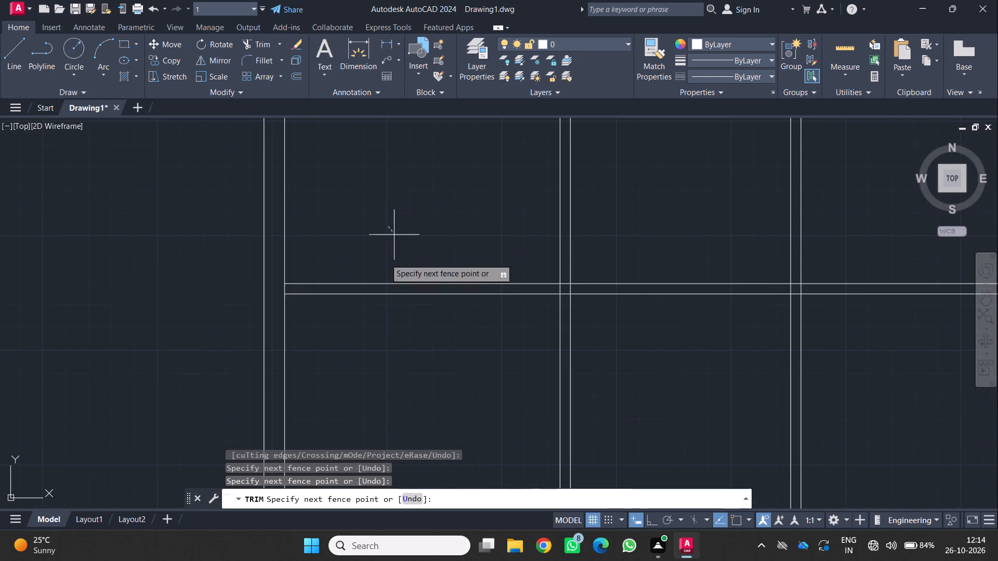
left_click(393, 316)
left_click(707, 251)
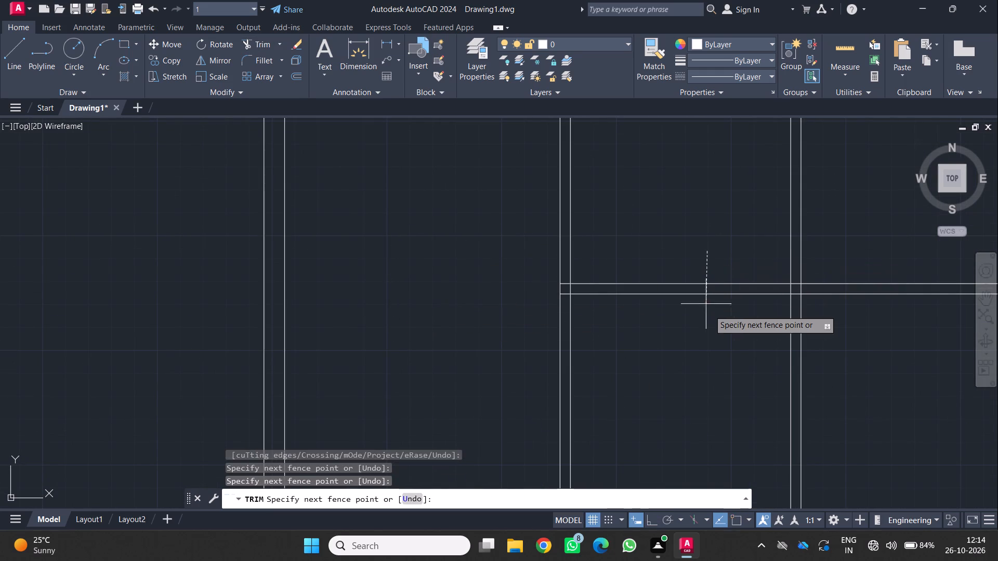
left_click(707, 314)
Trim the lower horizontal partition's leftover line stubs inside the second and first vertical partitions.
middle_click_drag(735, 292, 594, 257)
middle_click(593, 257)
scroll(593, 257, "up", 1)
scroll(681, 227, "up", 2)
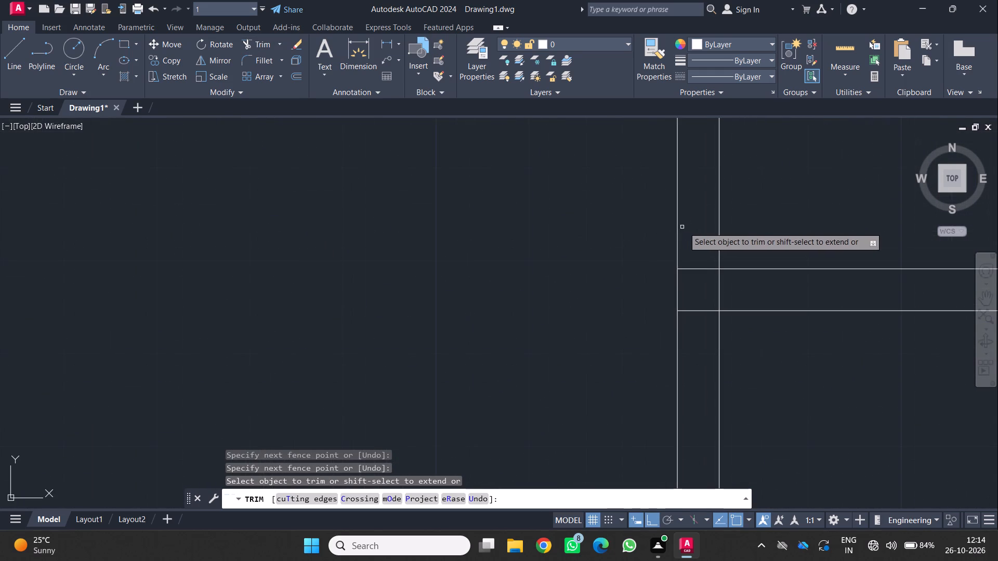
left_click(701, 235)
left_click(708, 333)
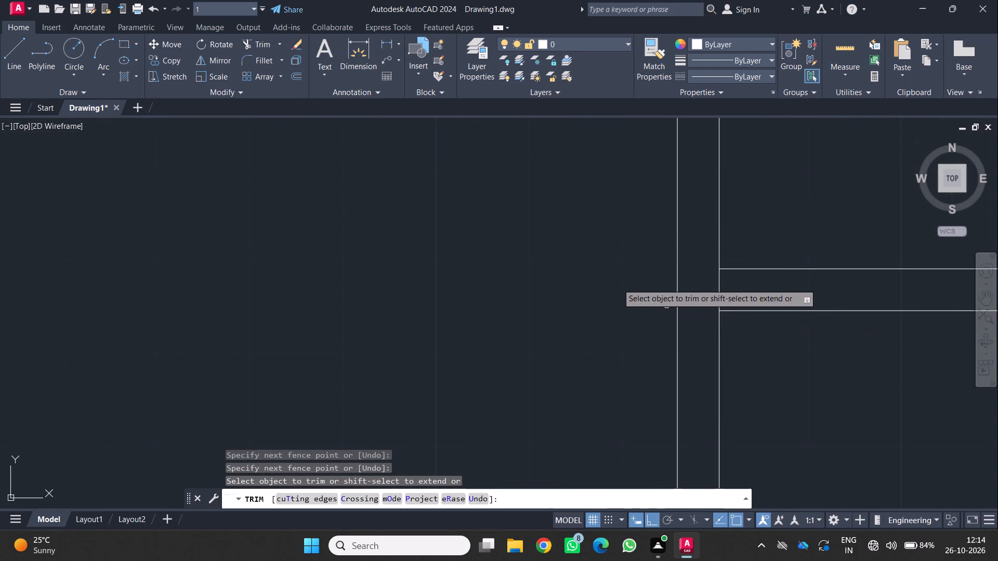
scroll(614, 283, "down", 3)
scroll(432, 271, "up", 2)
scroll(357, 258, "up", 1)
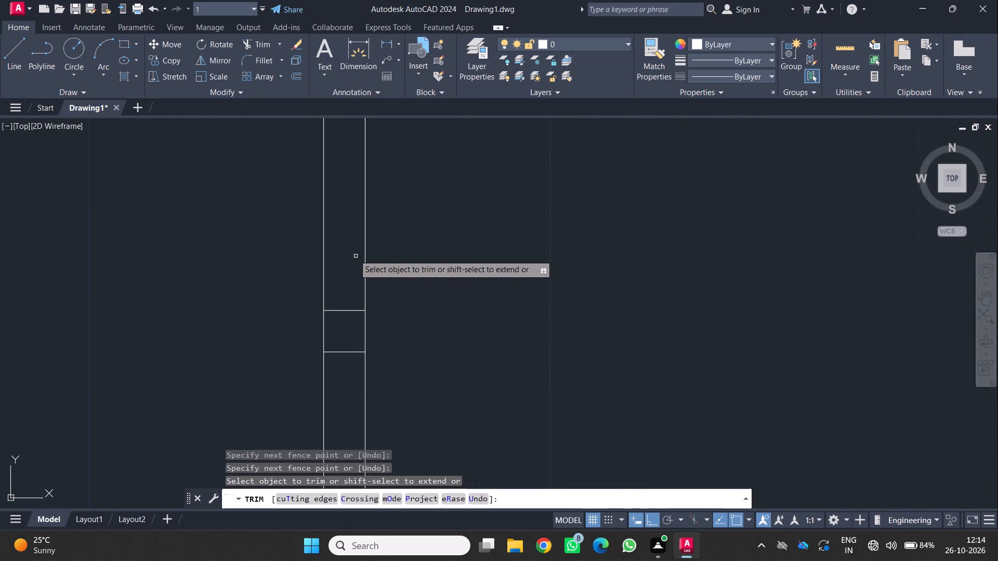
left_click(345, 255)
left_click(336, 376)
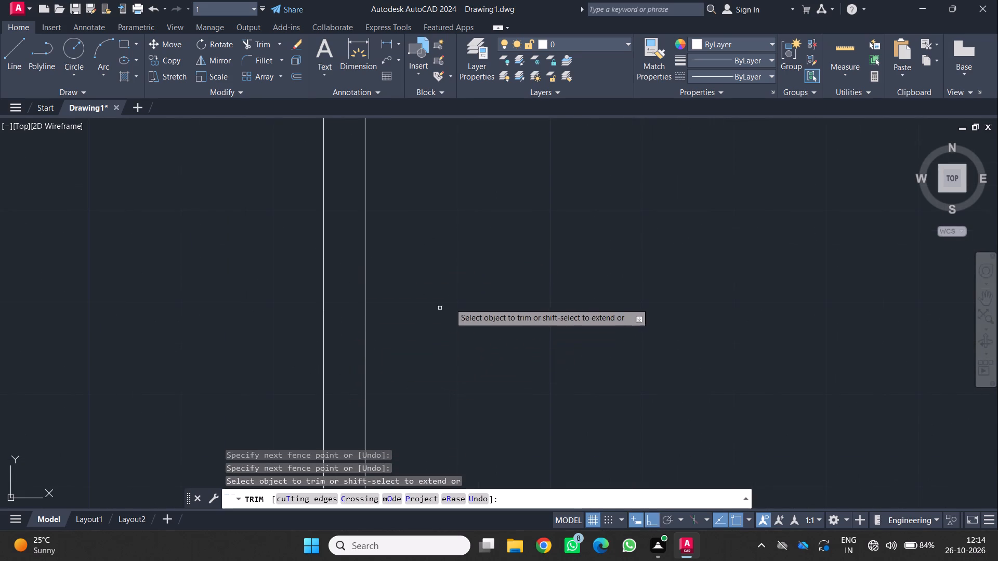
scroll(450, 303, "down", 3)
key("Escape")
Trim the upper horizontal partition's leftover line stubs inside the second vertical partition.
scroll(483, 287, "down", 2)
middle_click_drag(490, 277, 452, 316)
scroll(452, 316, "up", 1)
scroll(465, 283, "down", 2)
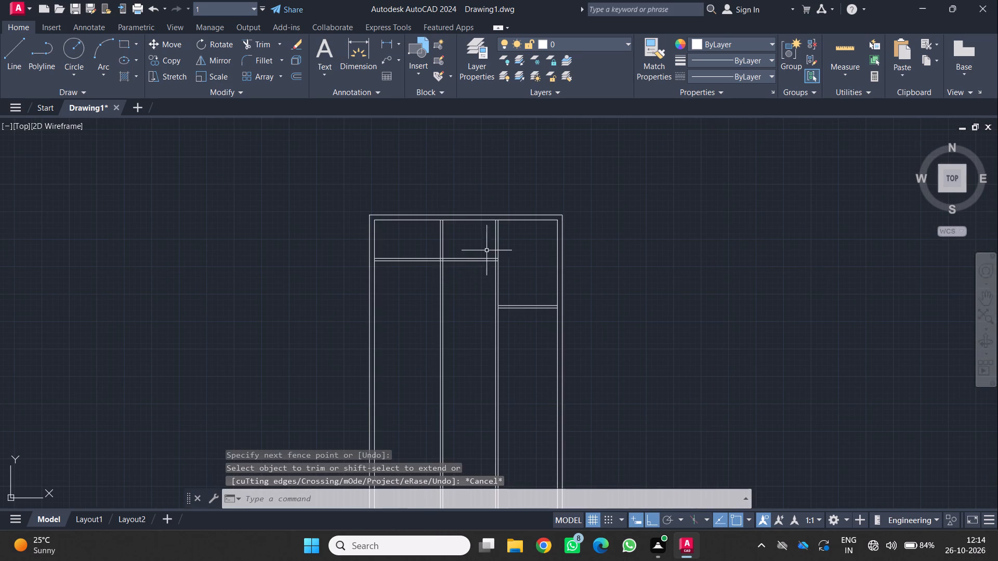
scroll(490, 246, "up", 3)
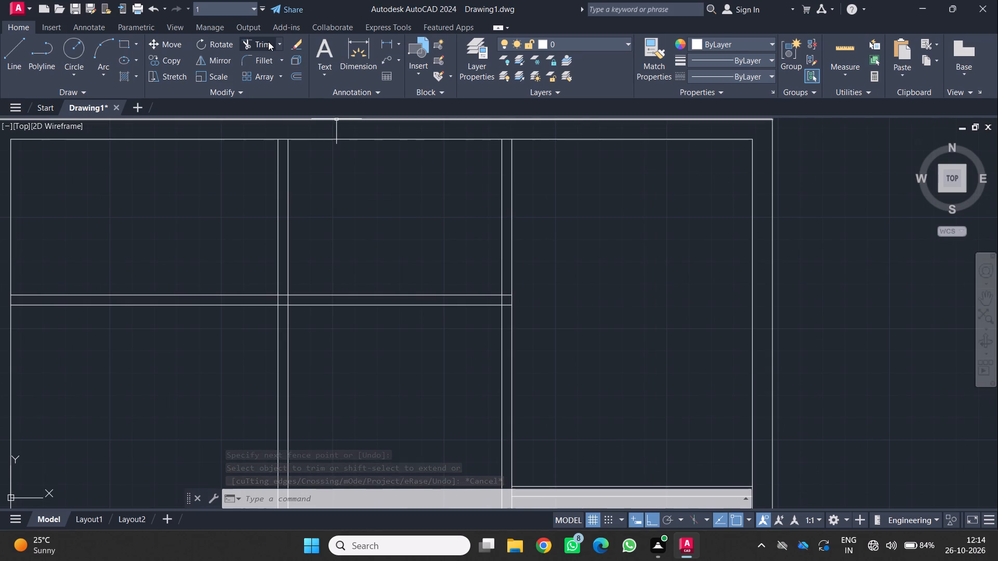
left_click(268, 41)
middle_click_drag(480, 270, 537, 204)
scroll(567, 207, "up", 2)
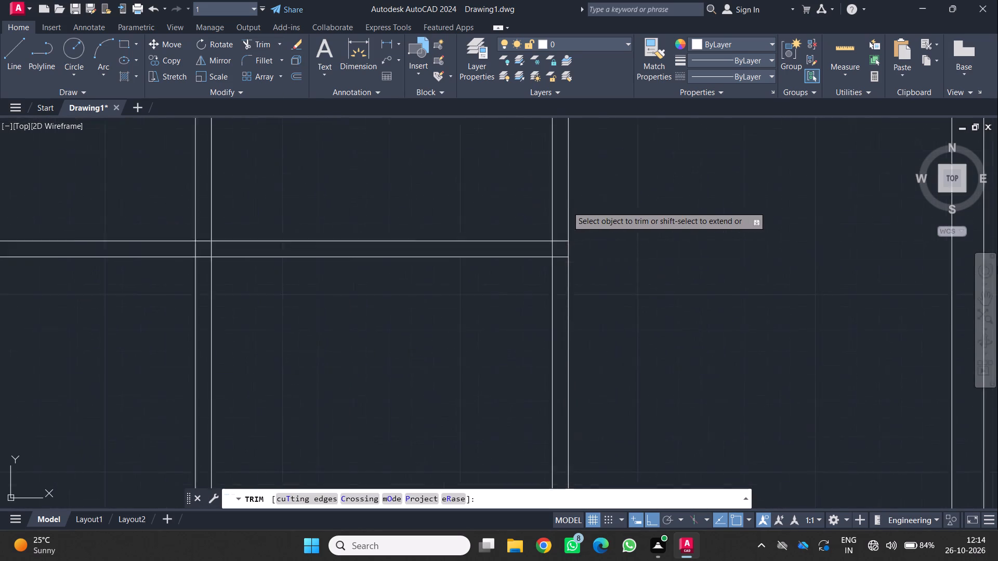
scroll(569, 211, "up", 1)
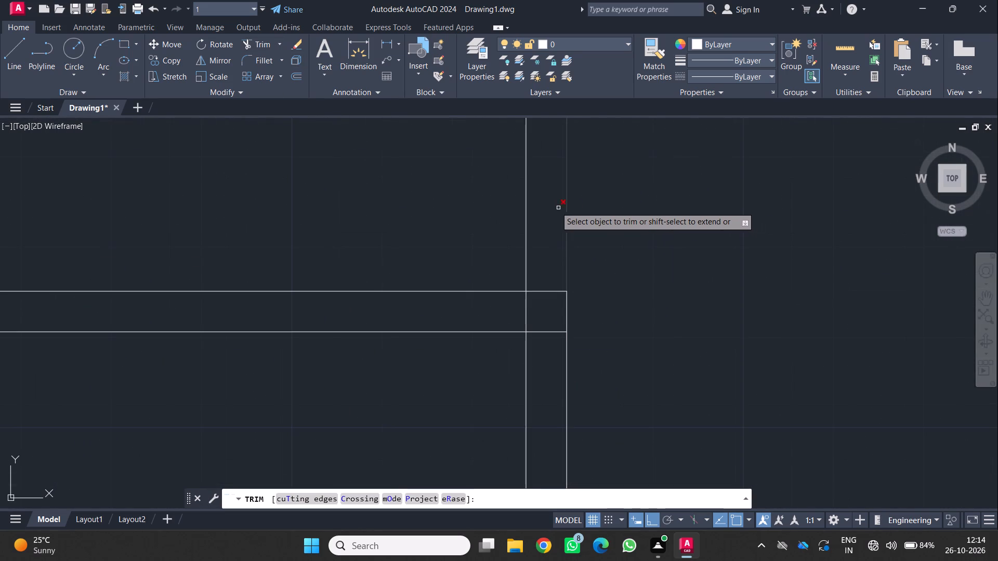
left_click(554, 207)
left_click(545, 356)
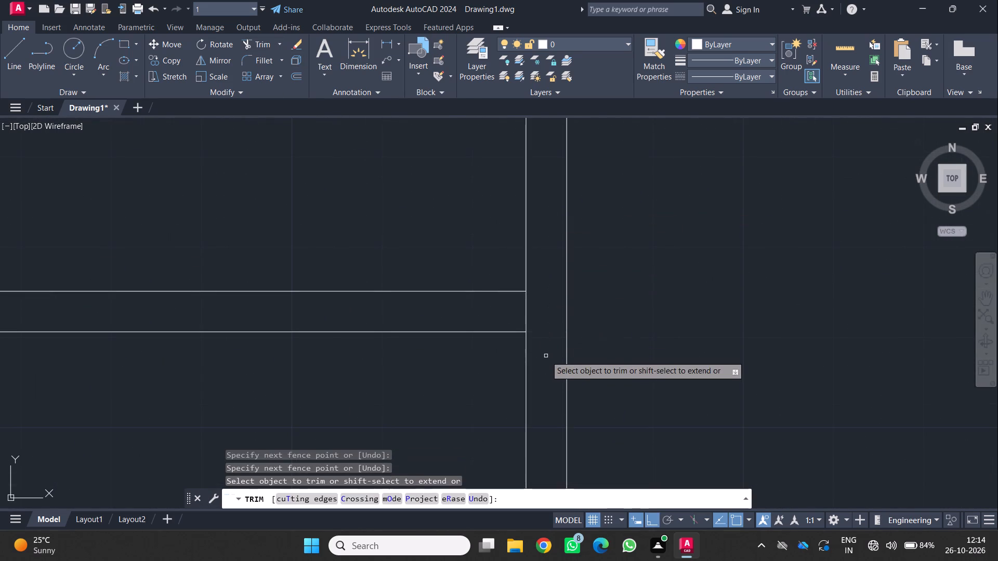
Trim the upper horizontal partition's leftover line stubs inside the first vertical partition.
scroll(545, 339, "down", 3)
middle_click_drag(440, 367, 563, 335)
middle_click(563, 335)
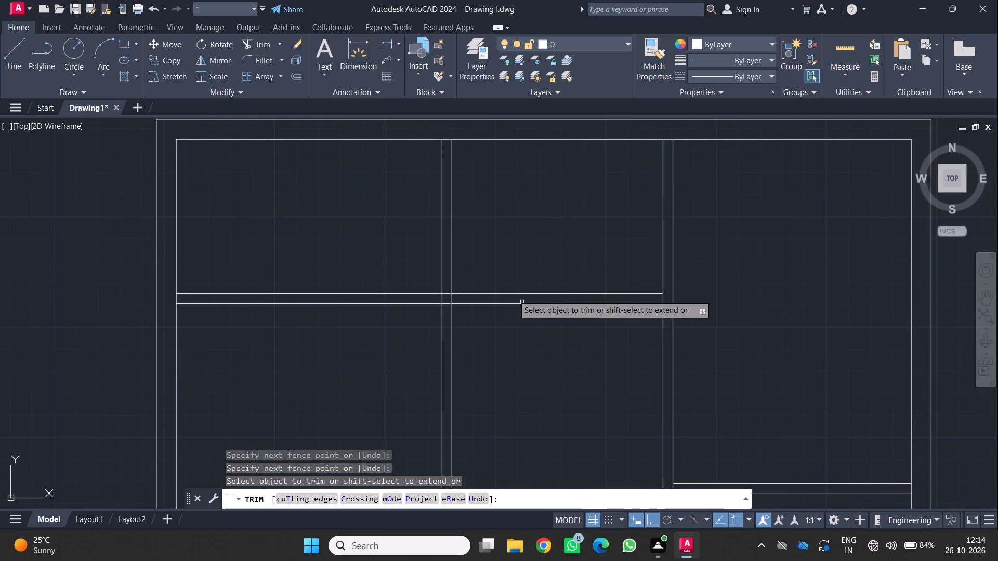
scroll(449, 278, "up", 2)
left_click(439, 272)
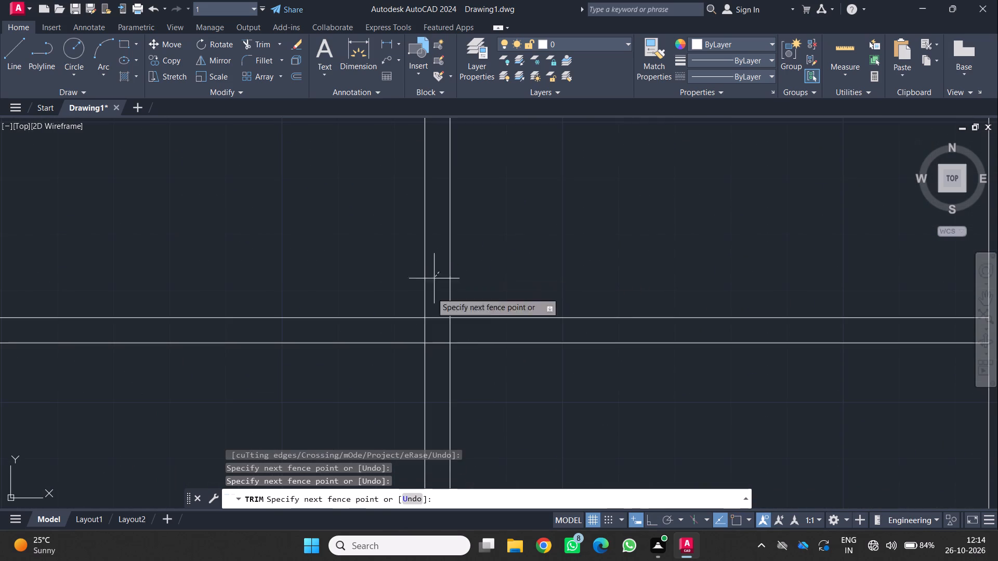
left_click(436, 360)
scroll(458, 344, "down", 2)
key("Escape")
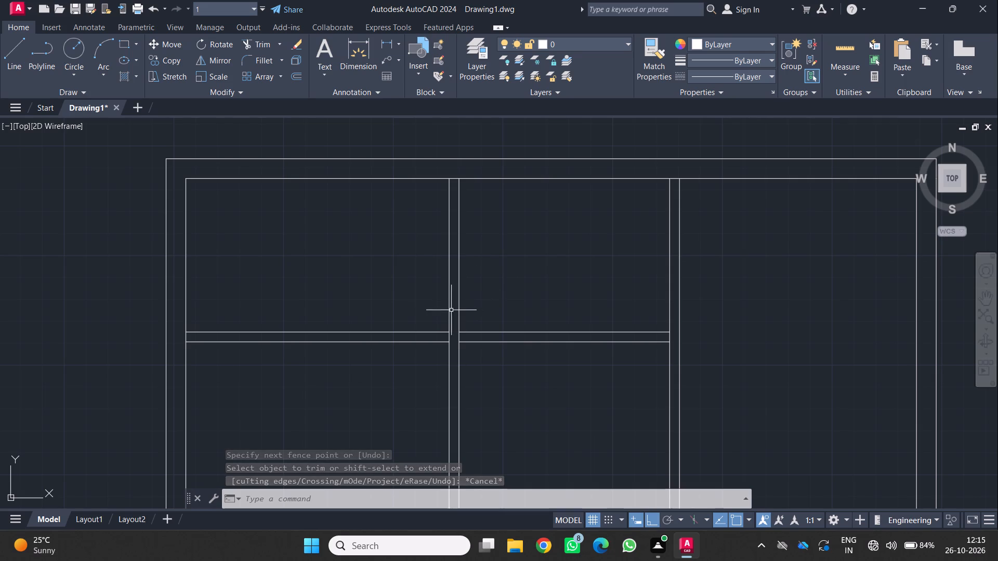
Draw a short line across the first vertical partition, bridging the gap in the upper horizontal partition's bottom line.
middle_click_drag(418, 302, 463, 295)
middle_click(463, 295)
scroll(480, 317, "up", 1)
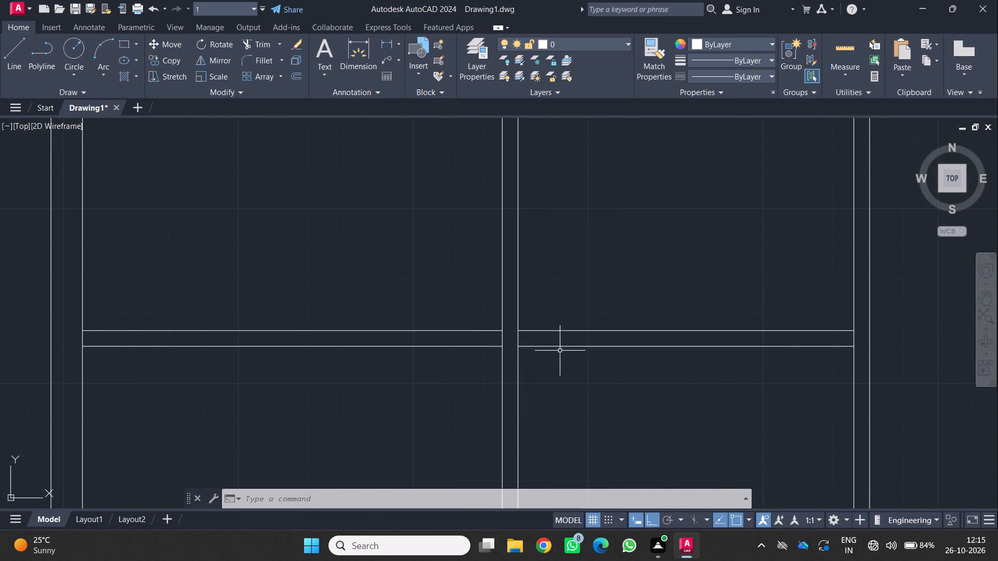
scroll(481, 345, "down", 3)
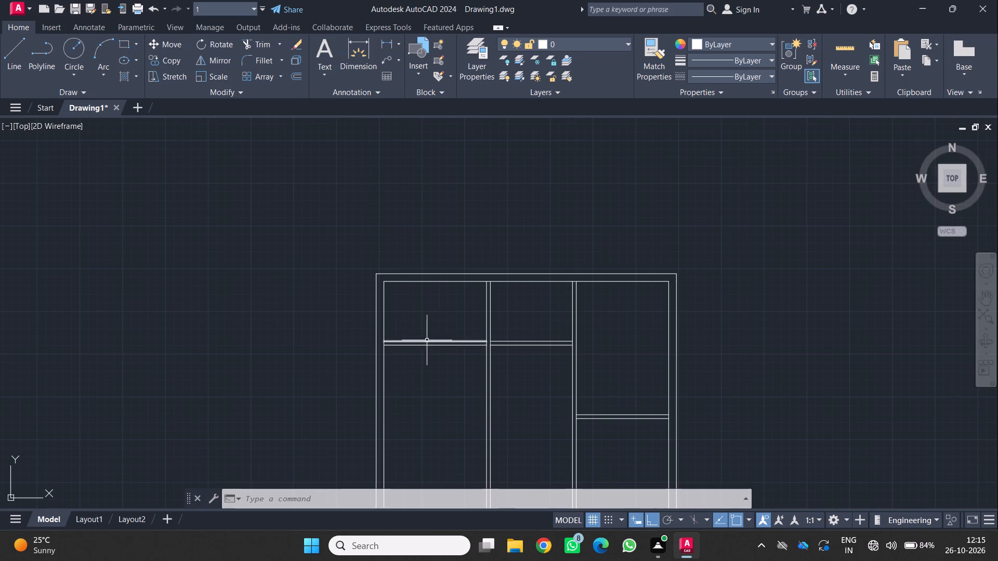
scroll(468, 349, "up", 1)
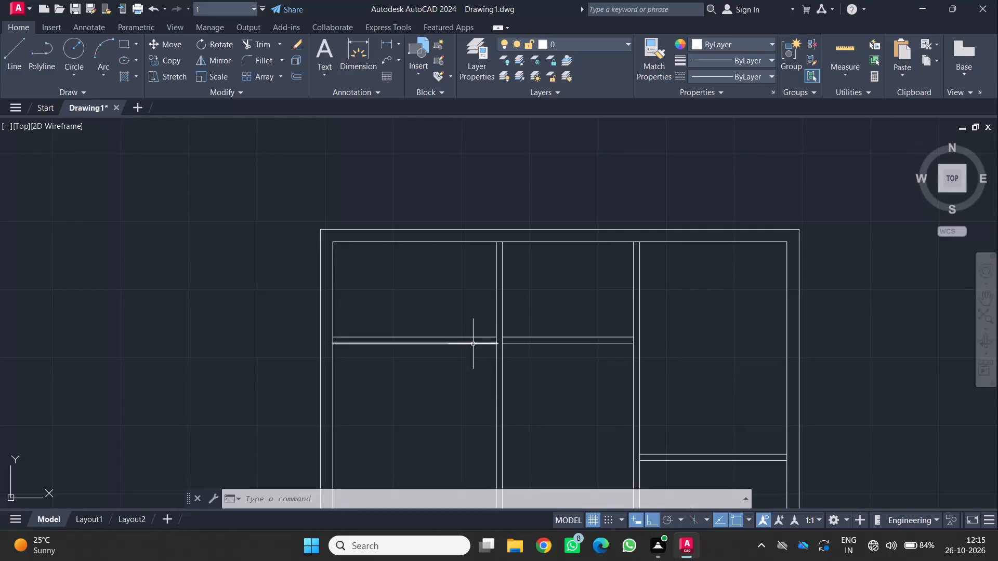
scroll(473, 343, "up", 1)
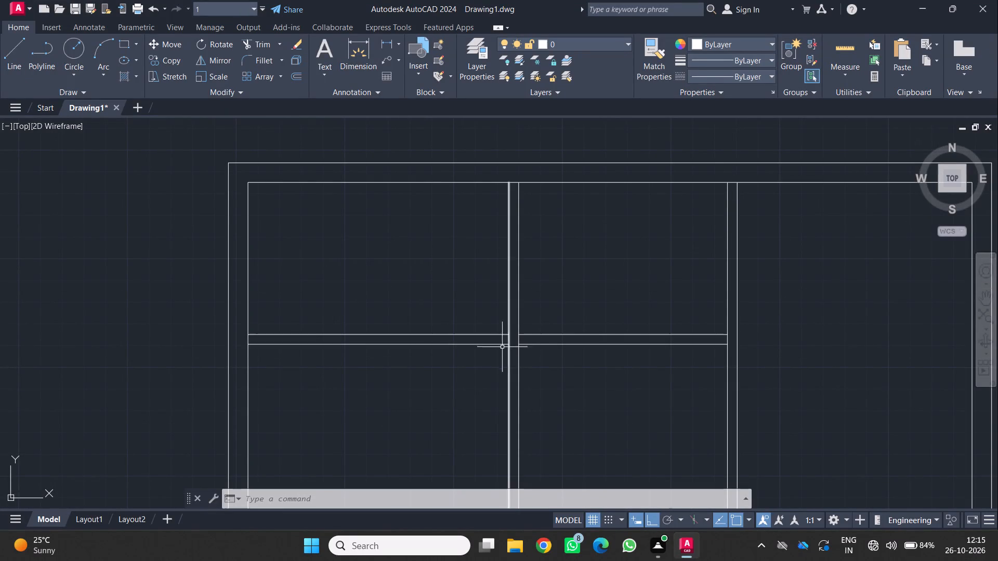
left_click(11, 47)
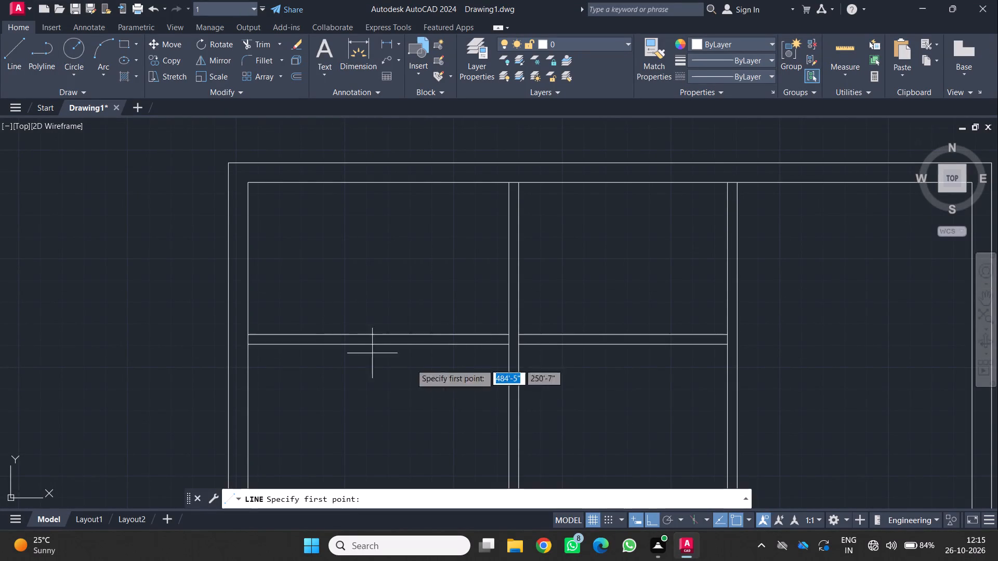
scroll(487, 387, "up", 2)
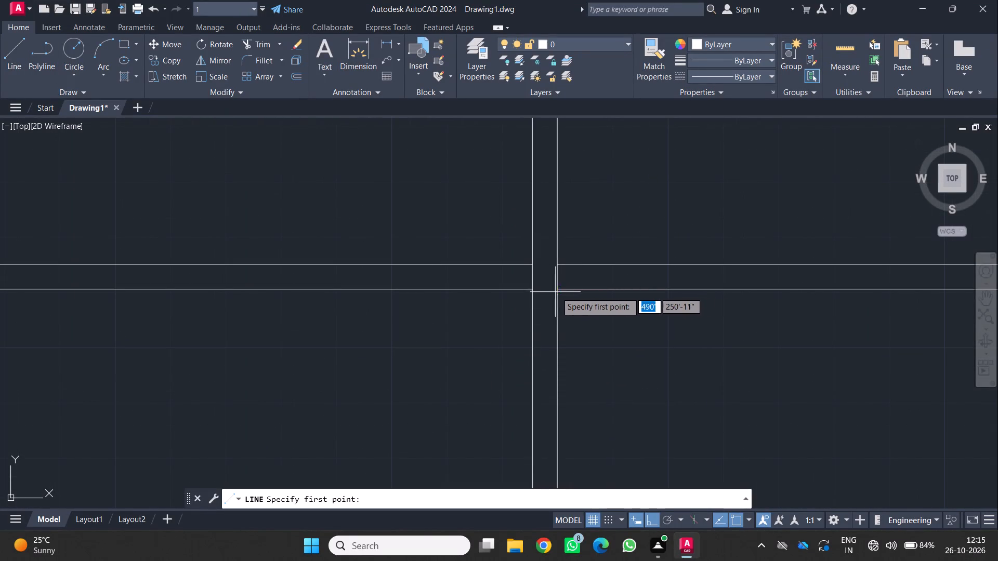
left_click(558, 291)
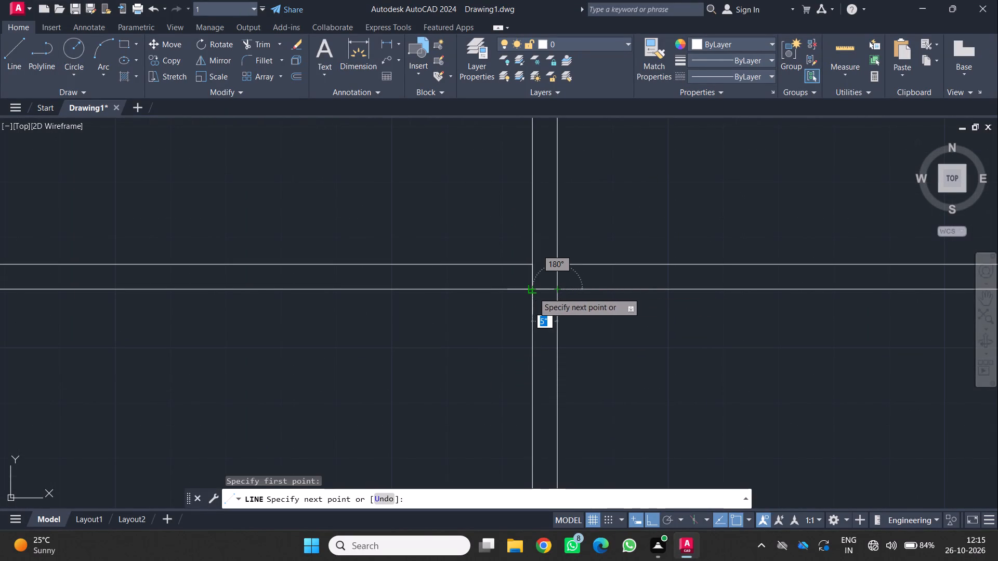
left_click(539, 292)
key("space")
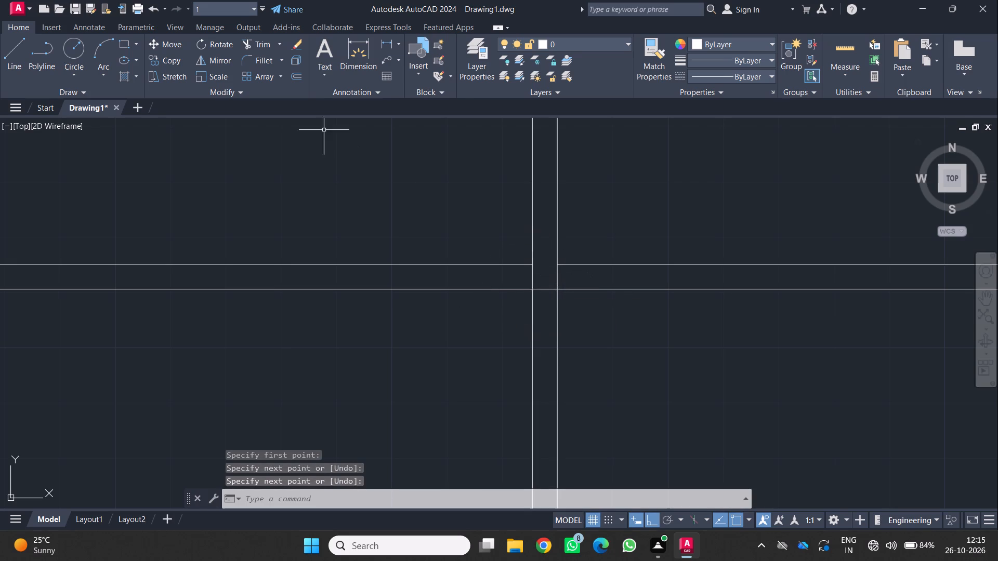
Trim the first vertical partition's right line between the two lines of the upper horizontal partition.
left_click(271, 39)
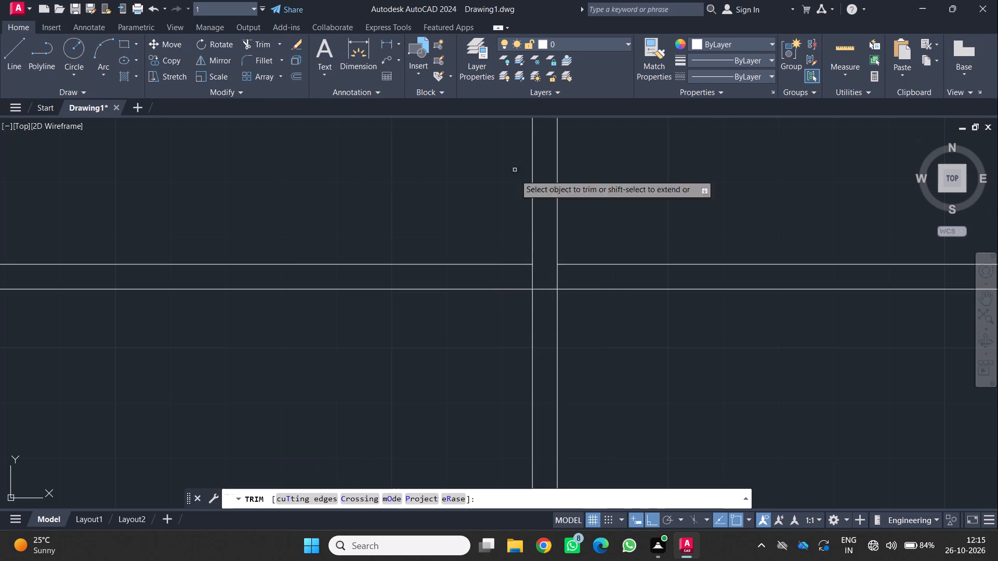
left_click(557, 280)
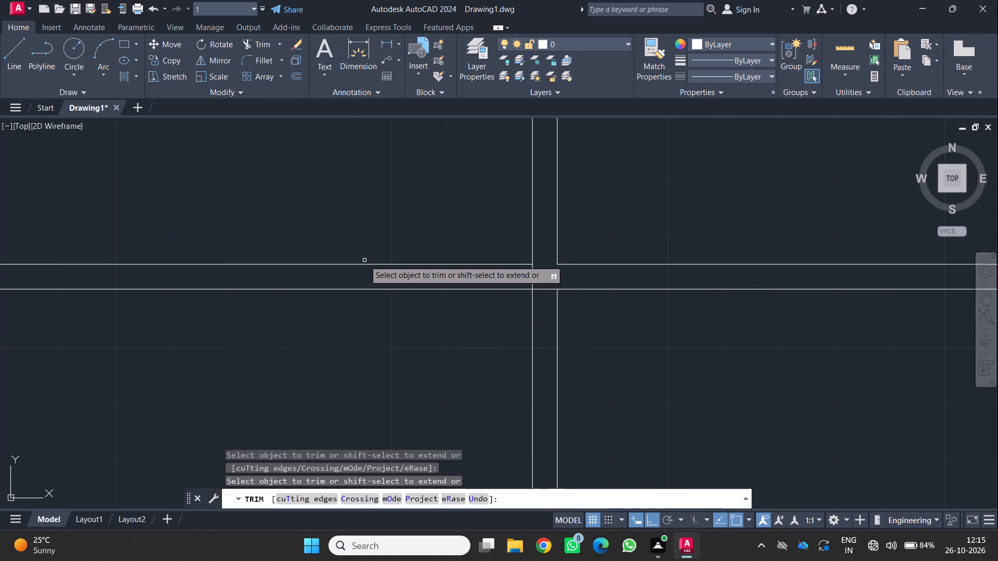
key("Escape")
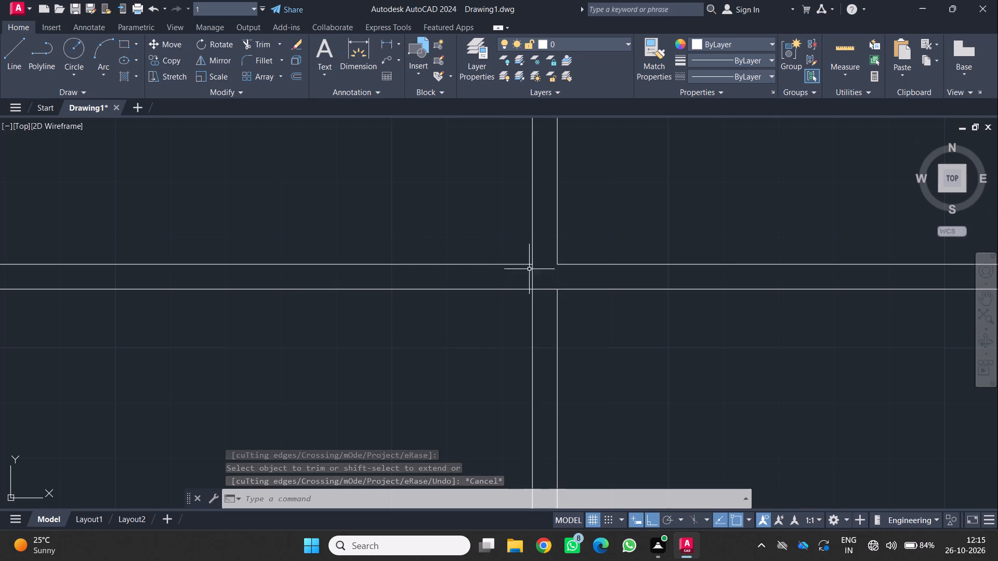
Offset the first vertical partition's left line 2'6" into the left room to locate a door jamb.
left_click_drag(532, 282, 523, 282)
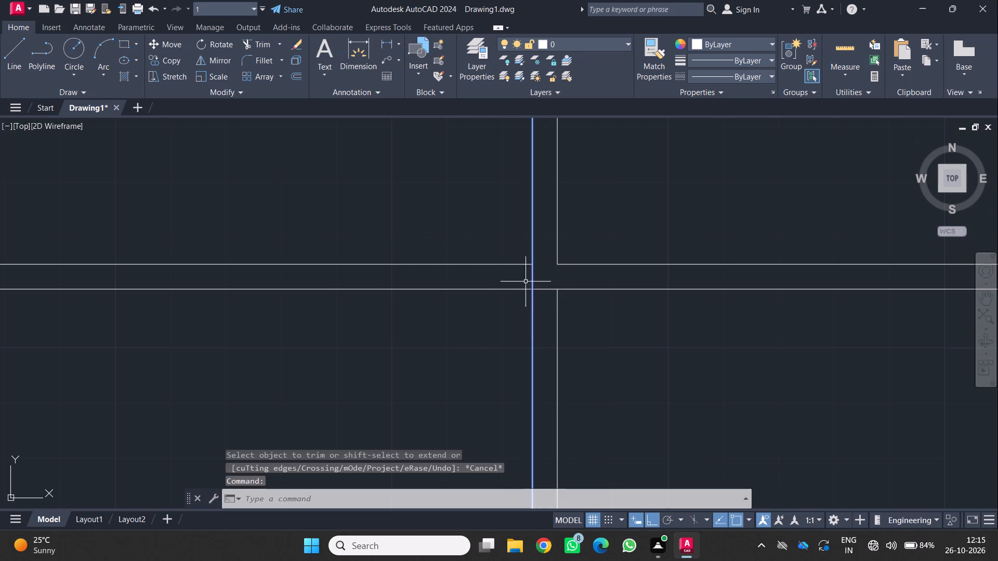
key("o")
key("Return")
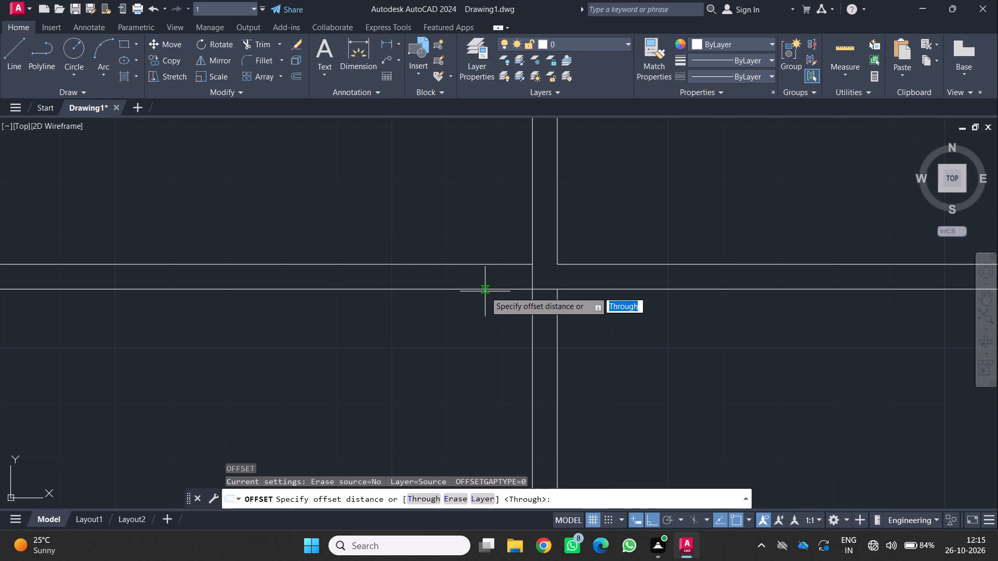
key("3")
key("apostrophe")
key("Return")
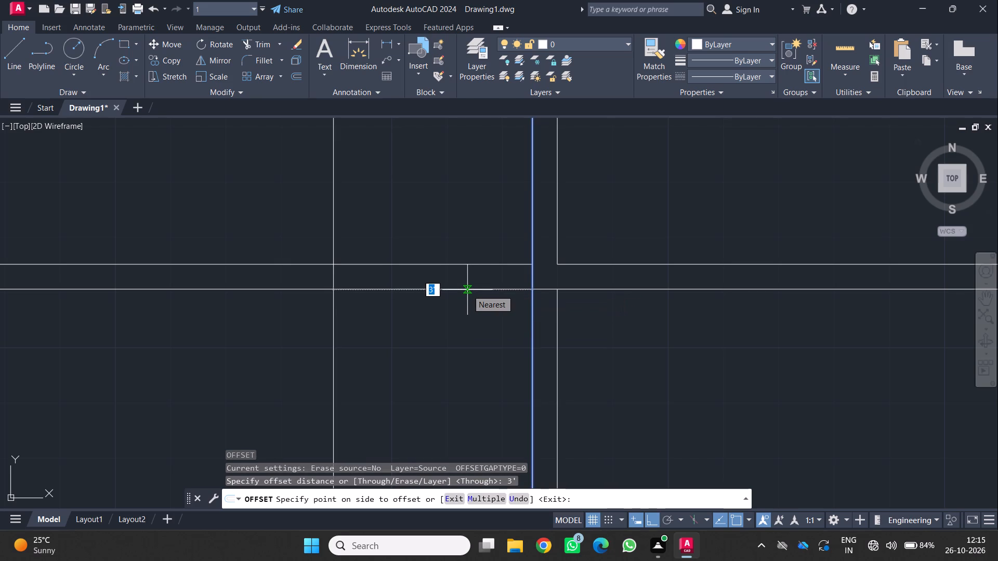
key("2")
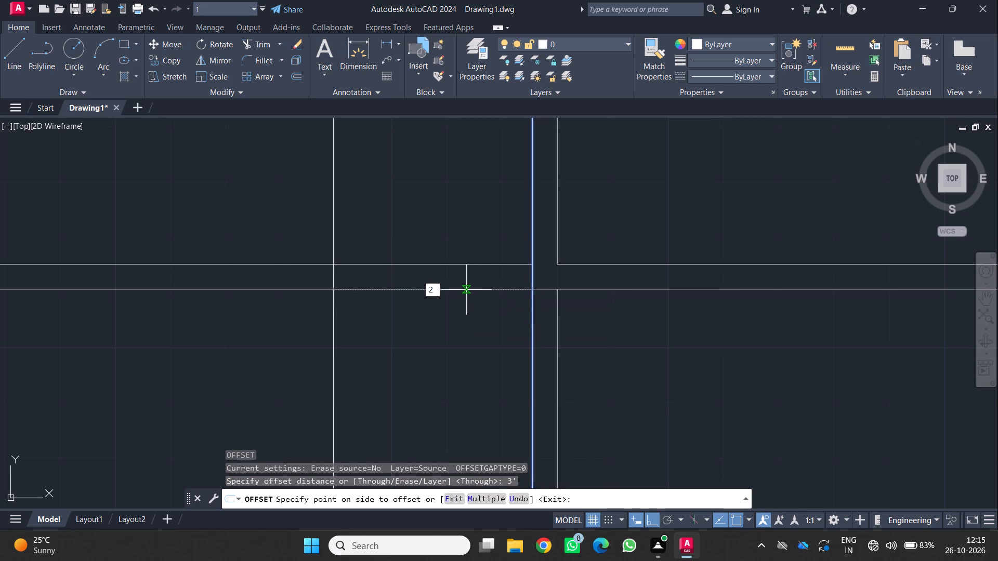
key("apostrophe")
key("6")
key("Return")
Trim the offset line above and below the upper horizontal partition, leaving only the jamb across the wall thickness.
scroll(449, 297, "down", 4)
scroll(452, 300, "up", 1)
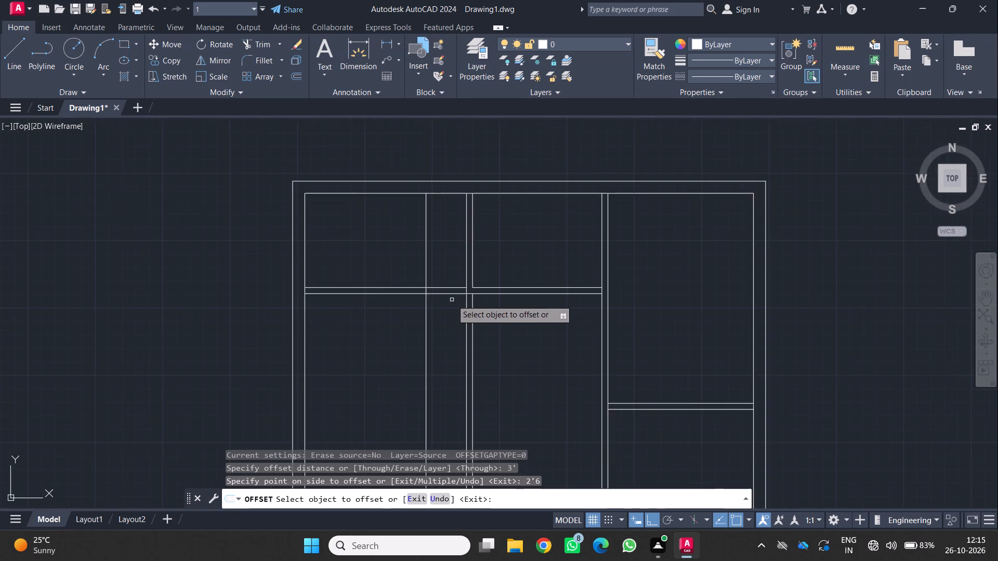
scroll(452, 300, "up", 1)
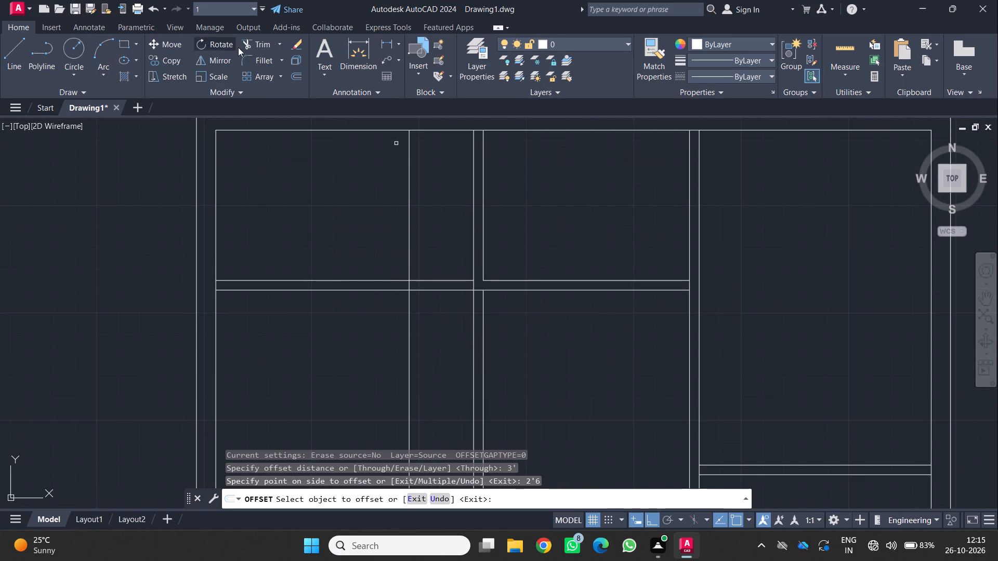
left_click(252, 44)
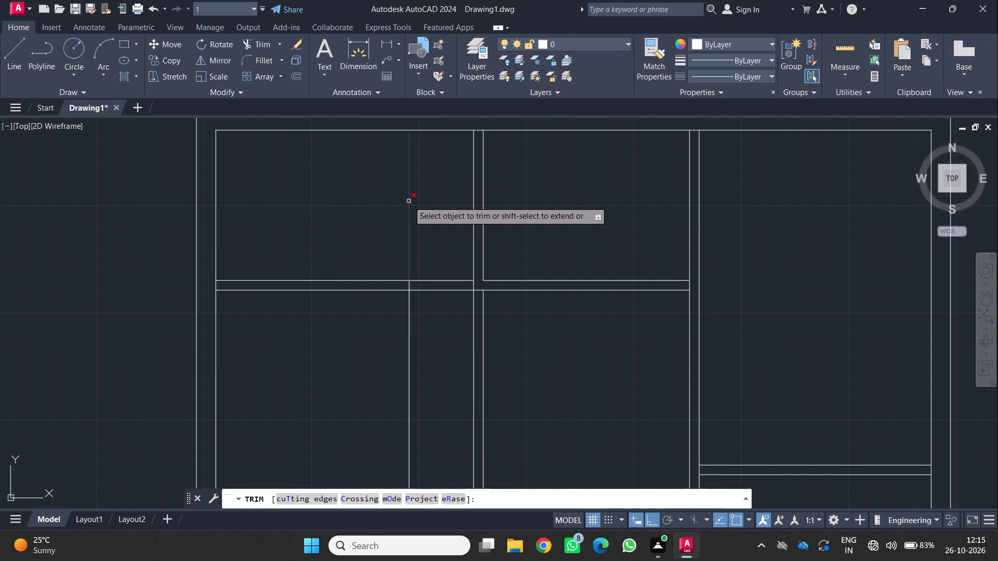
left_click(409, 201)
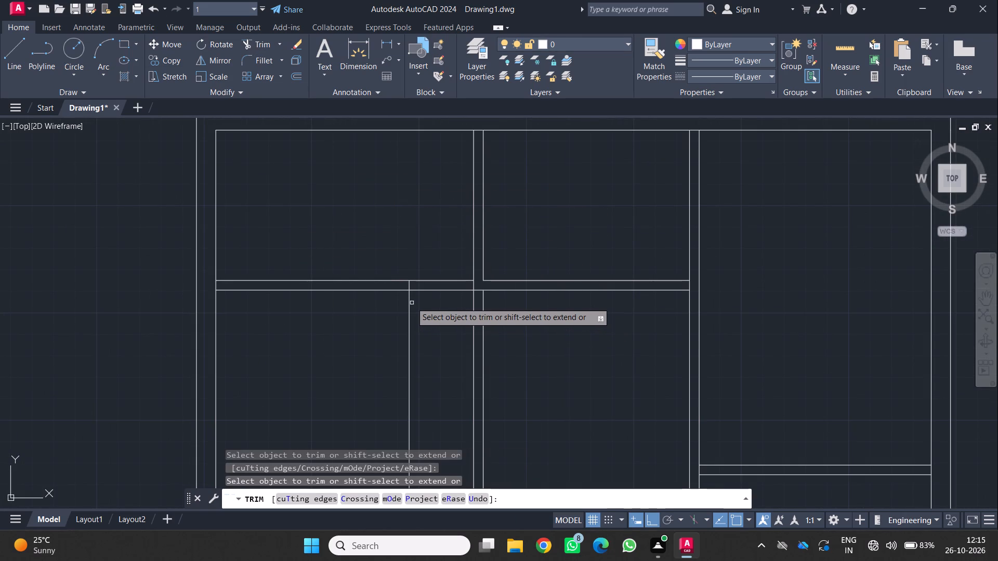
left_click(409, 299)
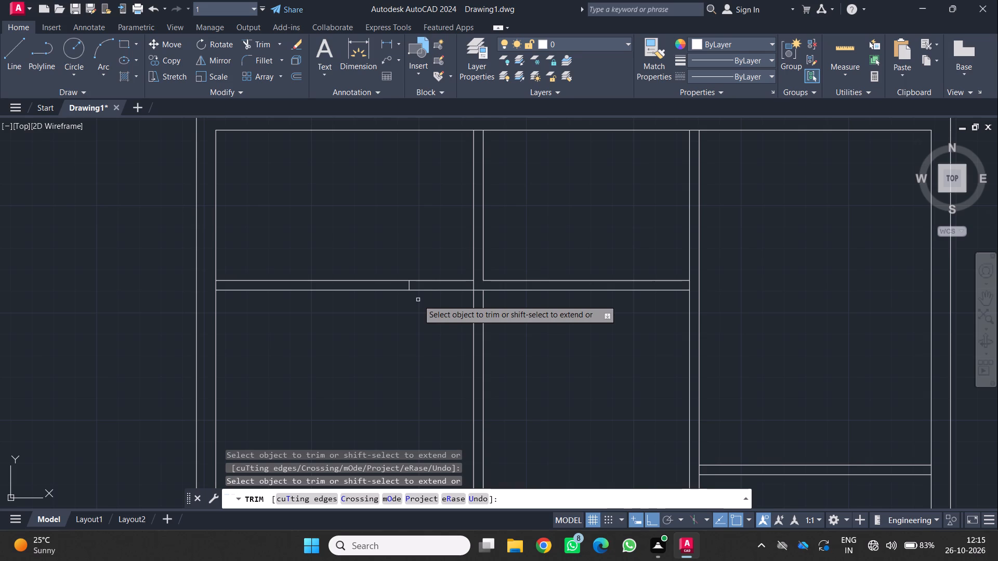
Trim both lines of the upper horizontal partition between the jamb and the first vertical partition to open the doorway.
middle_click_drag(459, 332, 476, 362)
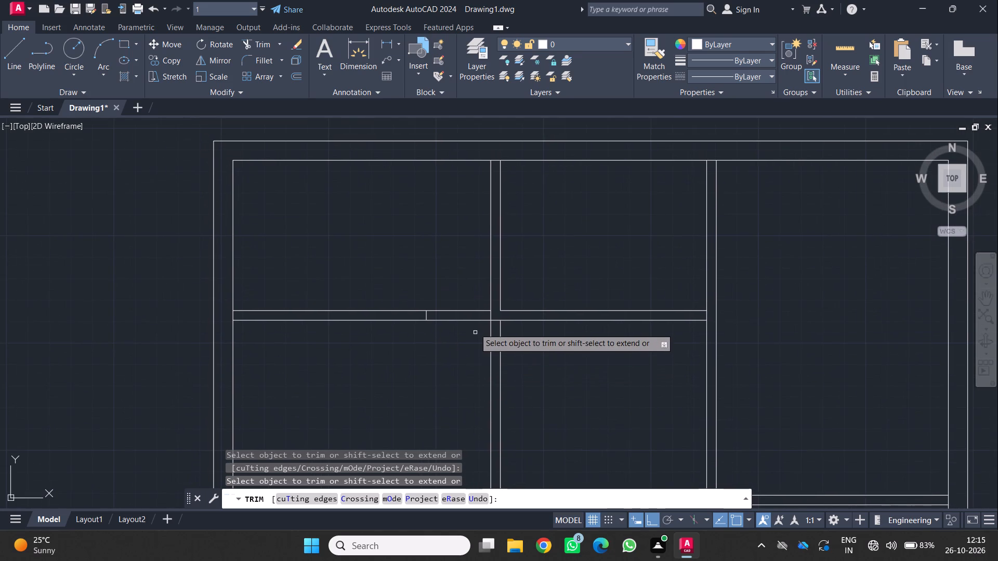
left_click(460, 319)
left_click(463, 311)
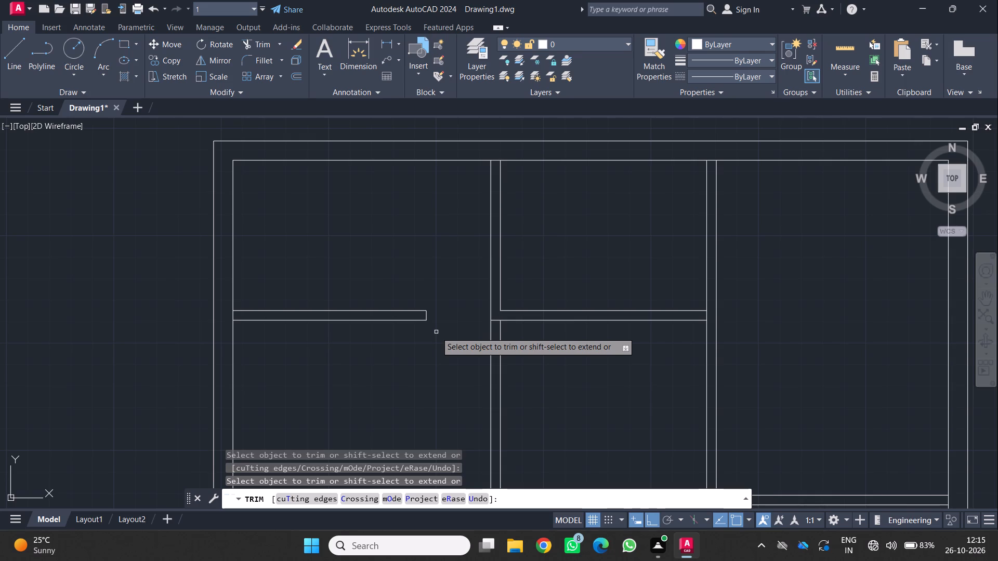
key("Escape")
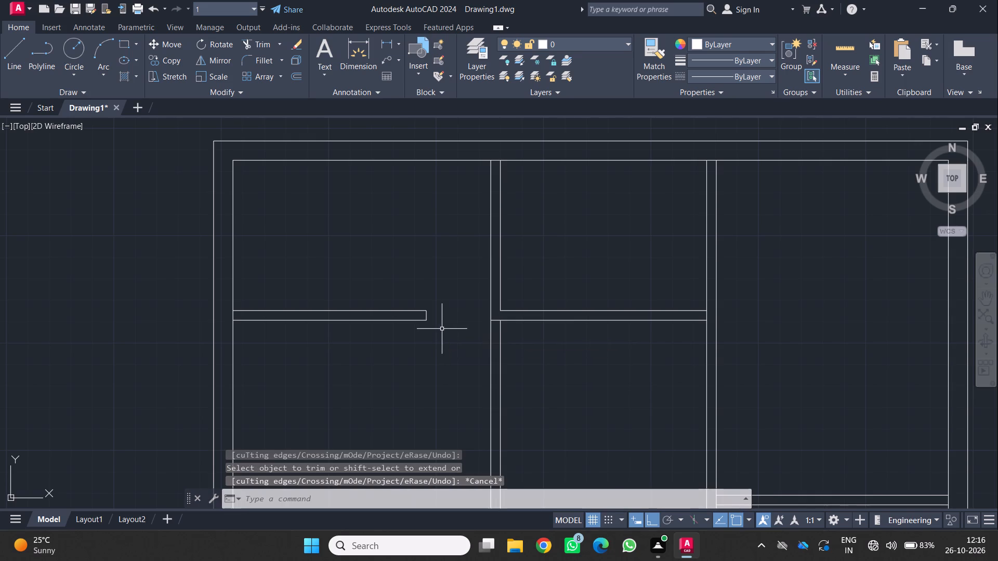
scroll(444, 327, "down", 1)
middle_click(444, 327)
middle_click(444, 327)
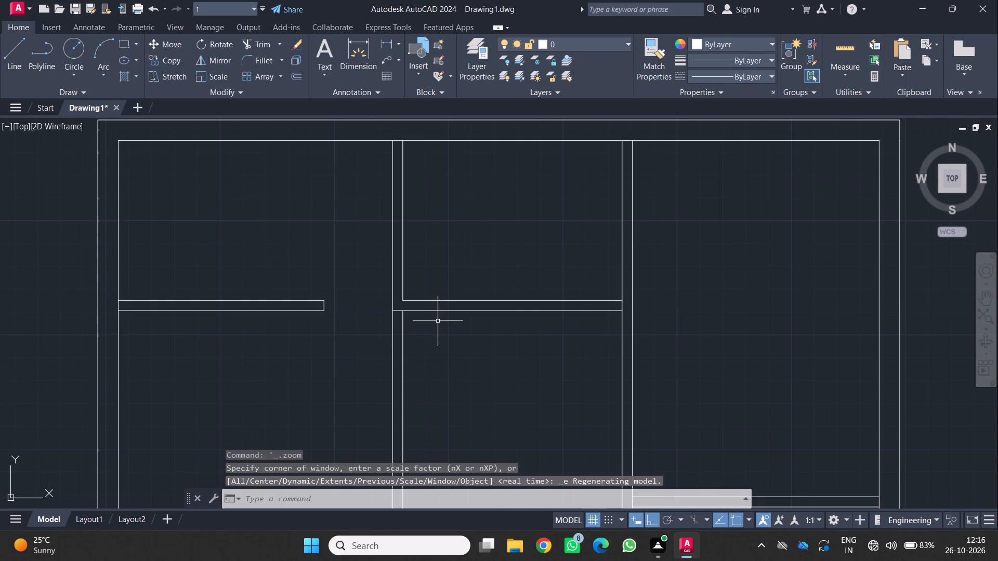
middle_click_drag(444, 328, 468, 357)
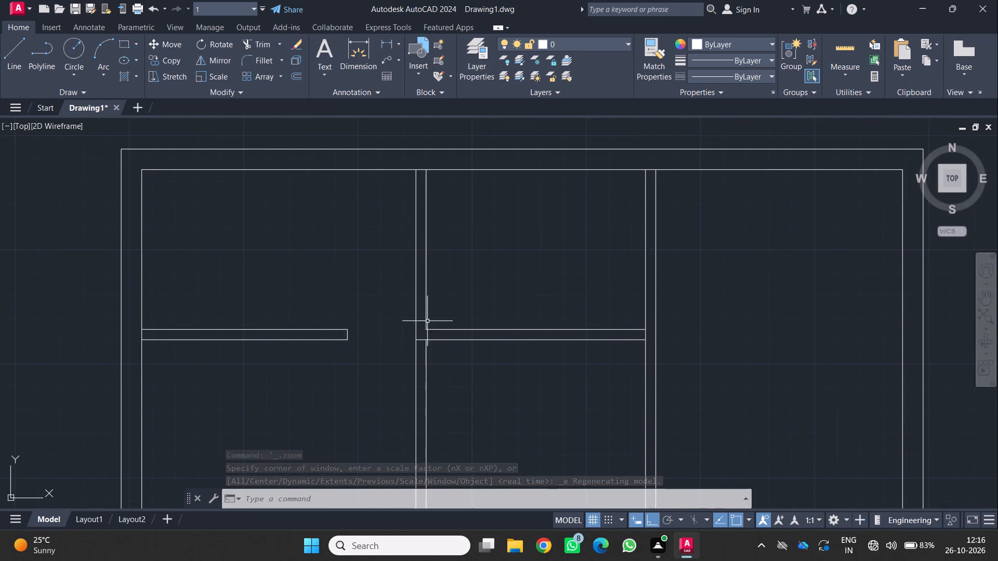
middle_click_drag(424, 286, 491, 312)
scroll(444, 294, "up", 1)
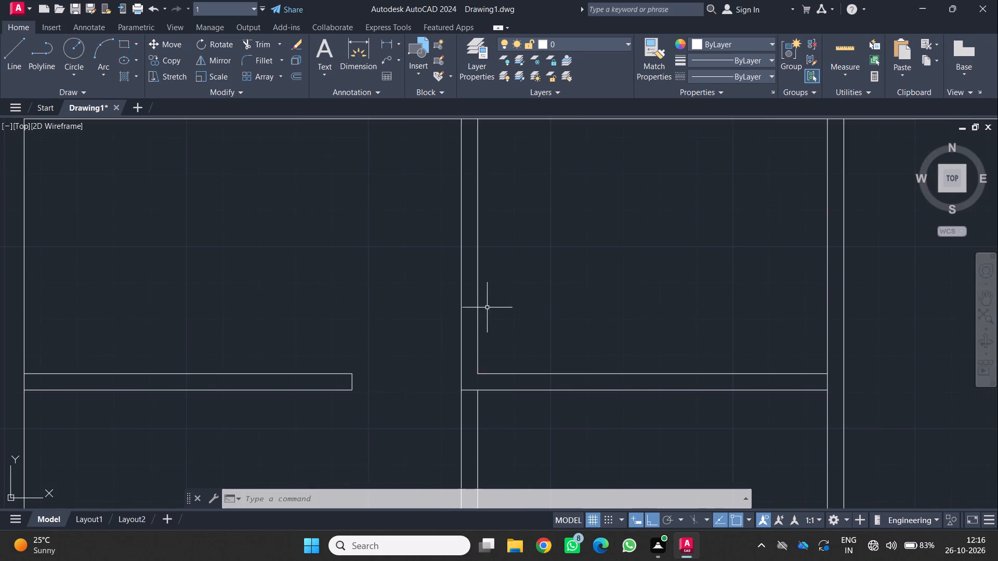
Offset the inner line of the top outer wall 2'6" down into the rooms to locate a door jamb.
scroll(484, 303, "down", 2)
middle_click_drag(483, 301, 416, 290)
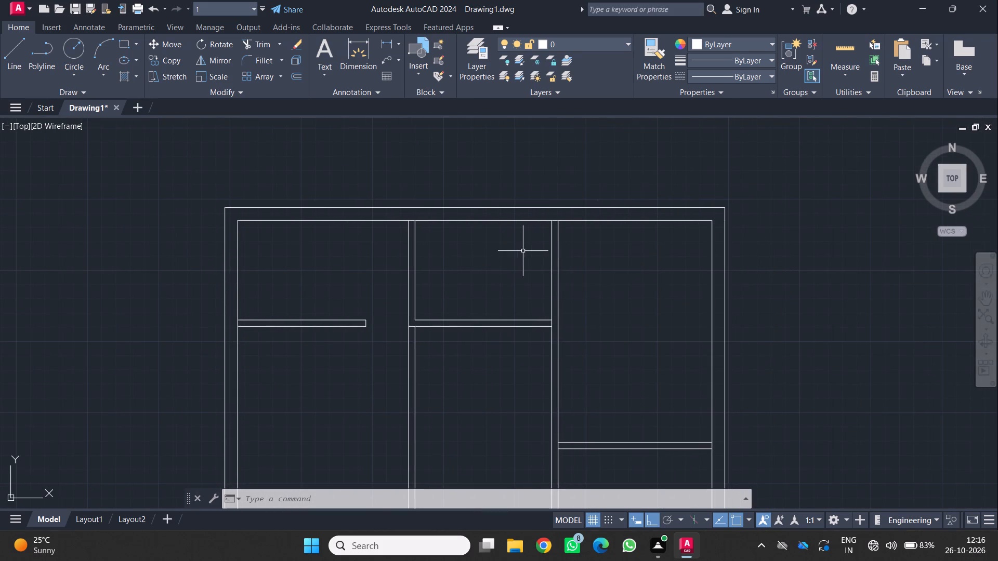
scroll(574, 227, "up", 1)
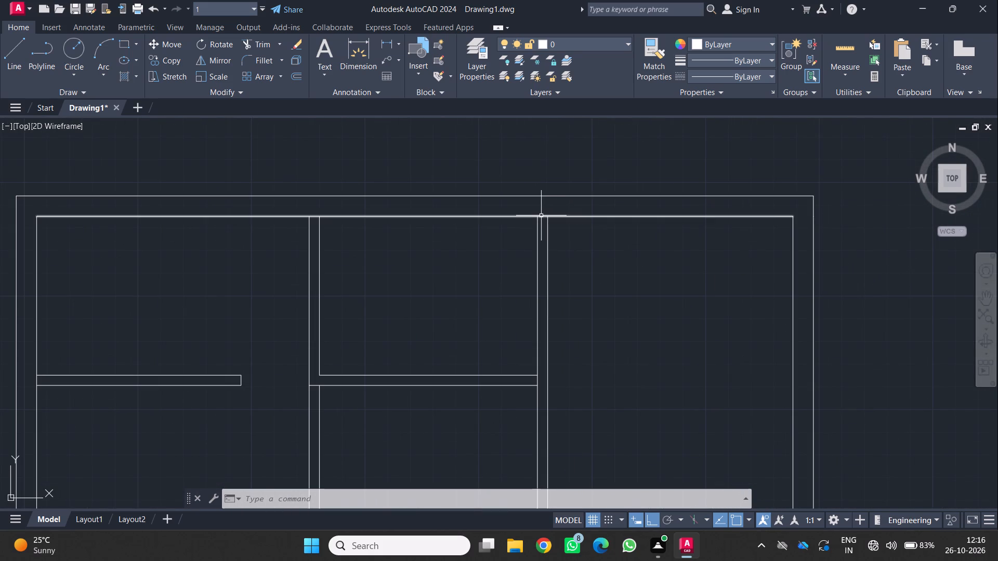
left_click(540, 216)
key("o")
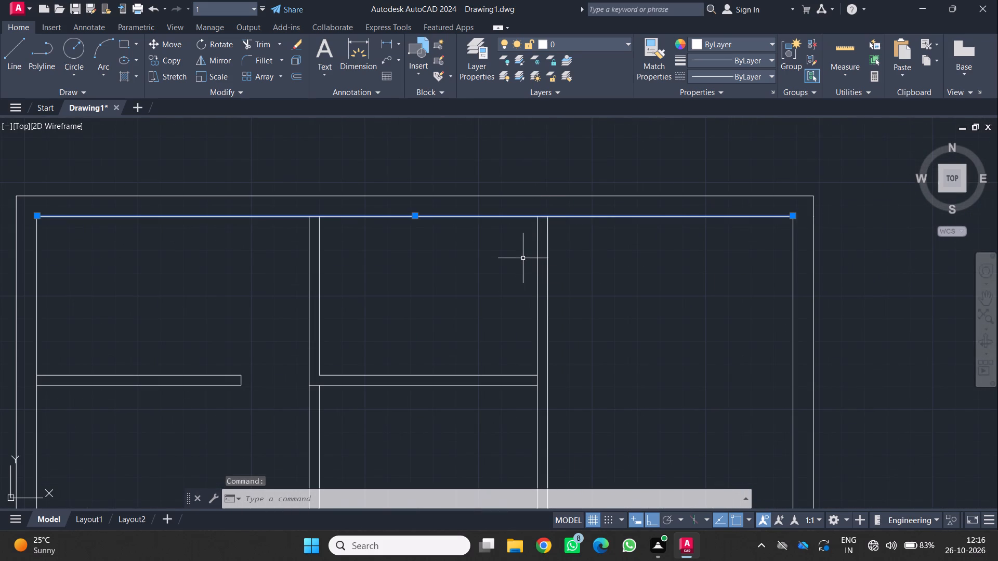
key("Return")
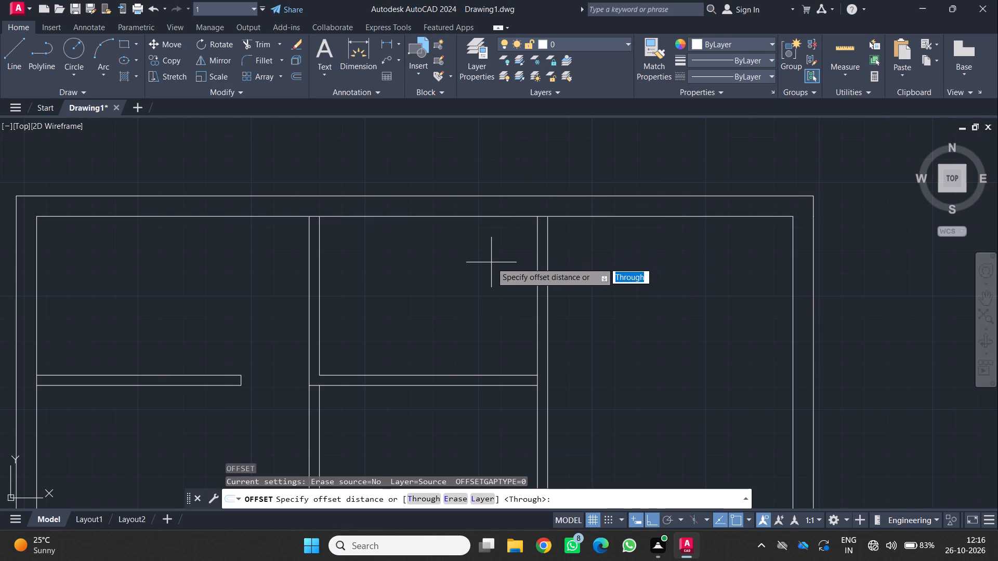
key("2")
key("apostrophe")
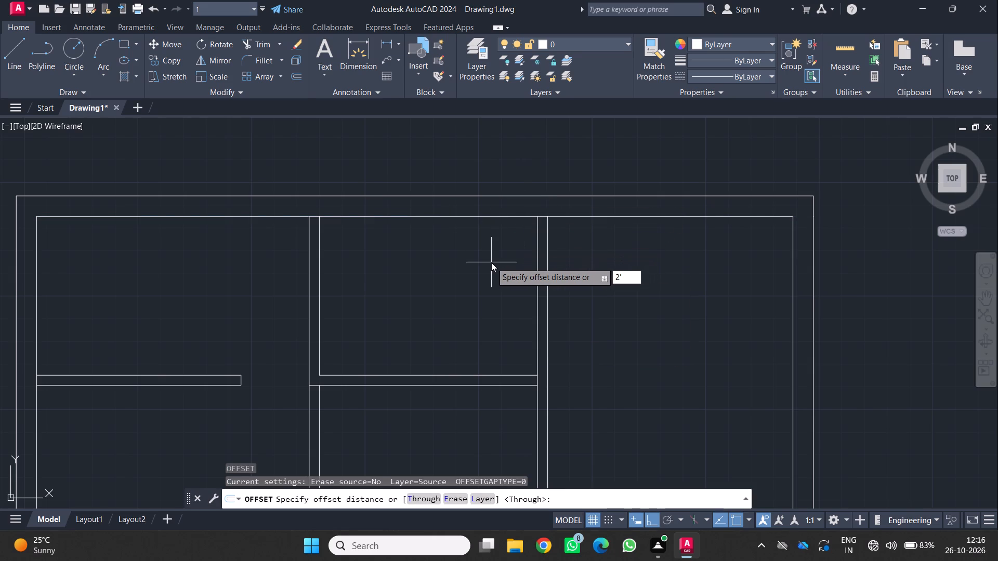
key("6")
key("Return")
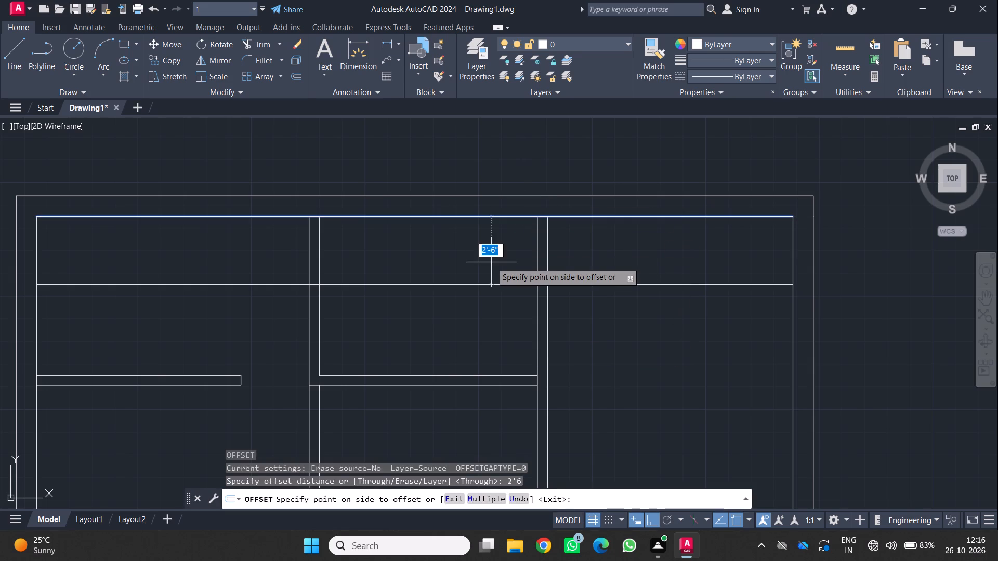
left_click(440, 255)
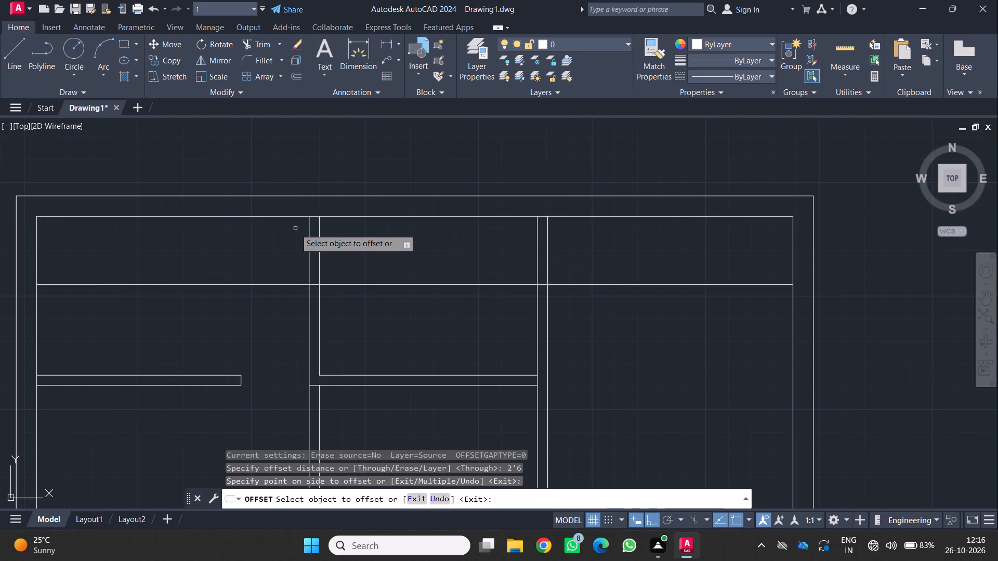
Trim the offset line in the left, middle and right rooms and across the first partition, leaving only the jamb across the second vertical partition.
scroll(295, 229, "down", 1)
middle_click_drag(344, 257, 429, 240)
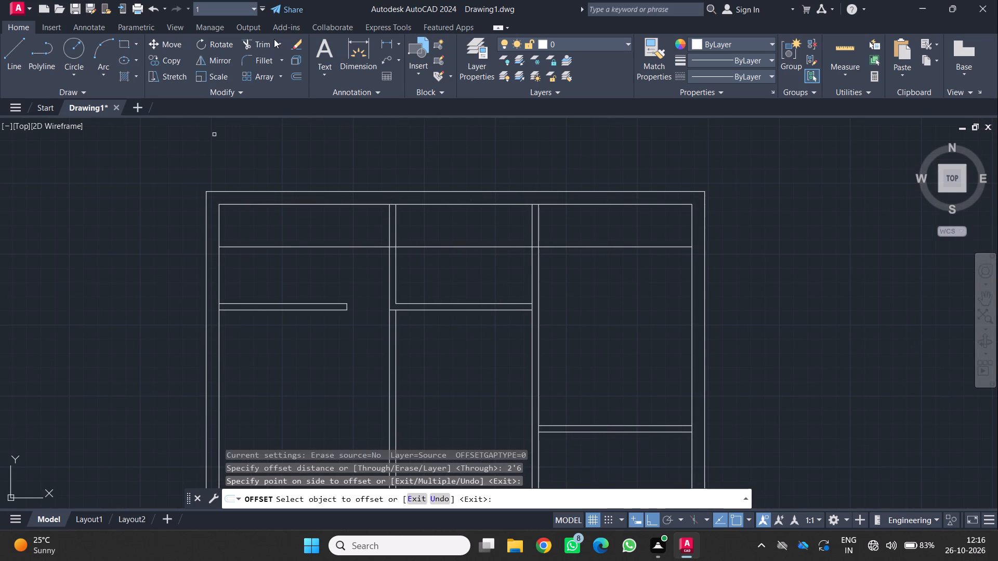
left_click(265, 39)
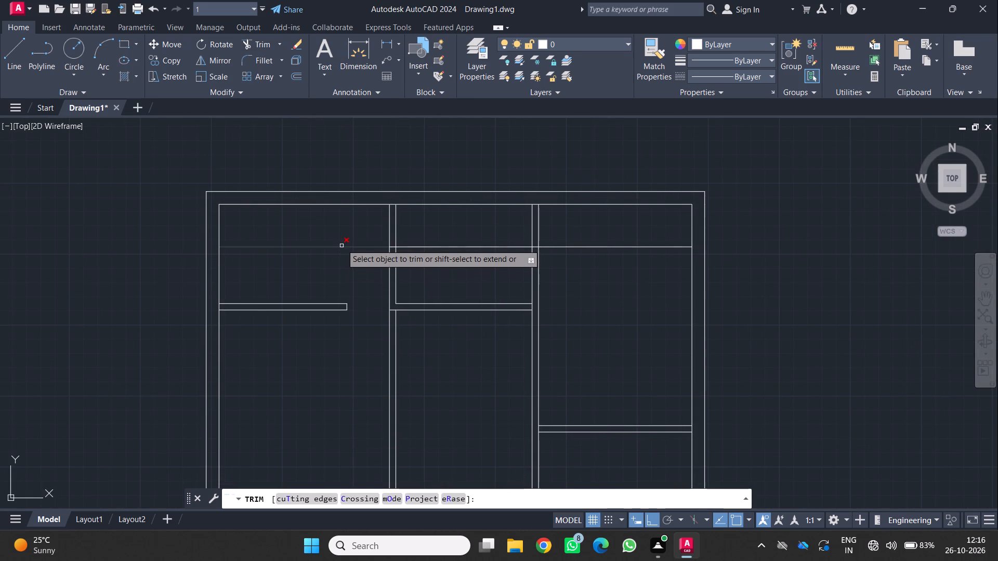
left_click(337, 248)
scroll(425, 250, "up", 2)
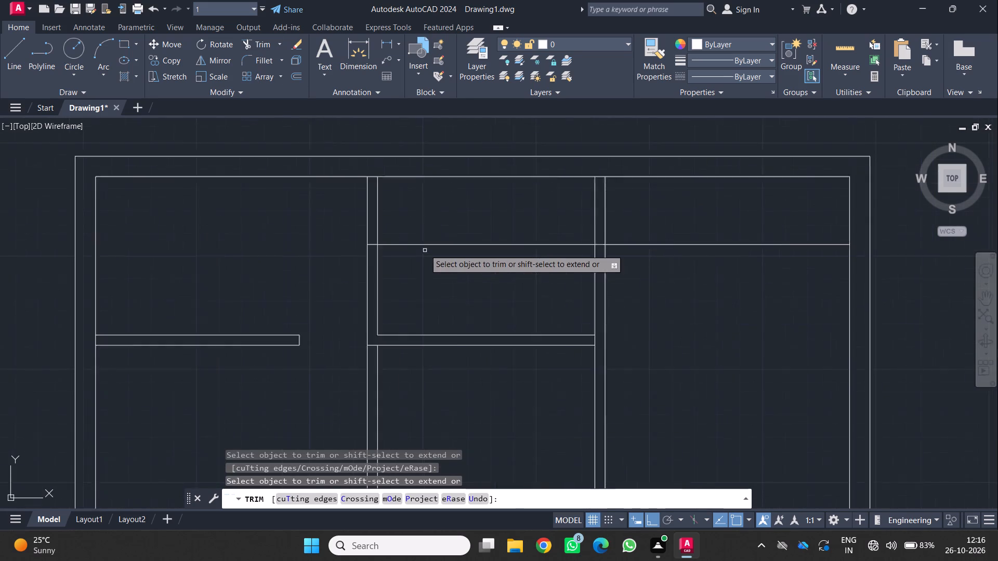
left_click(340, 243)
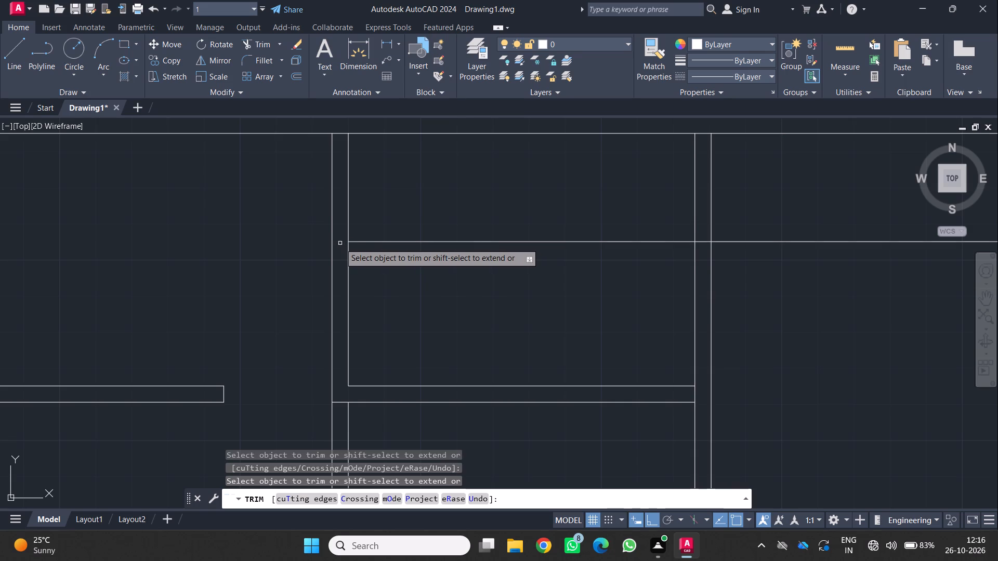
left_click(503, 241)
scroll(503, 239, "down", 2)
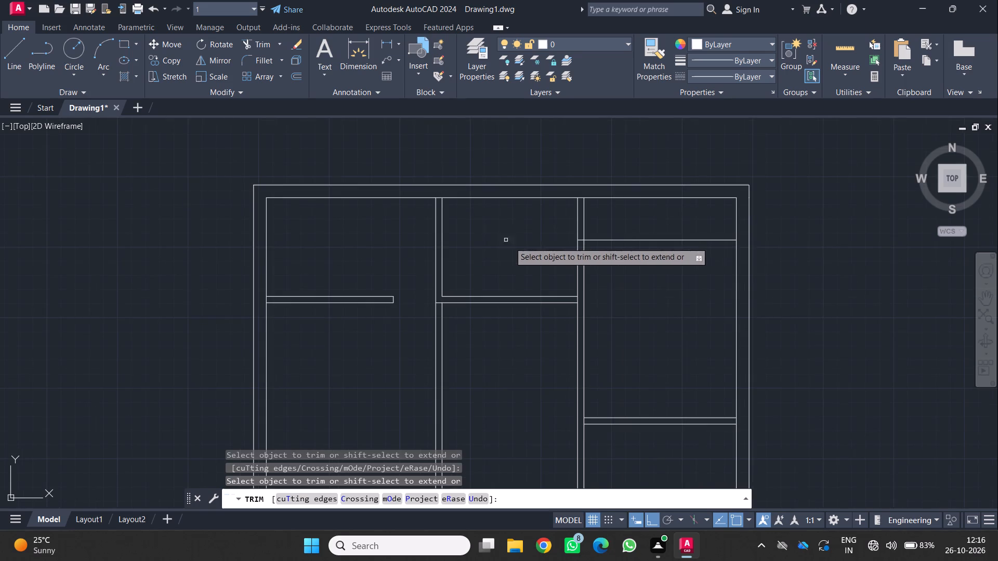
left_click(639, 238)
Trim both lines of the second vertical partition between the jamb and the top outer wall to open the doorway.
left_click_drag(609, 219, 600, 217)
left_click(554, 217)
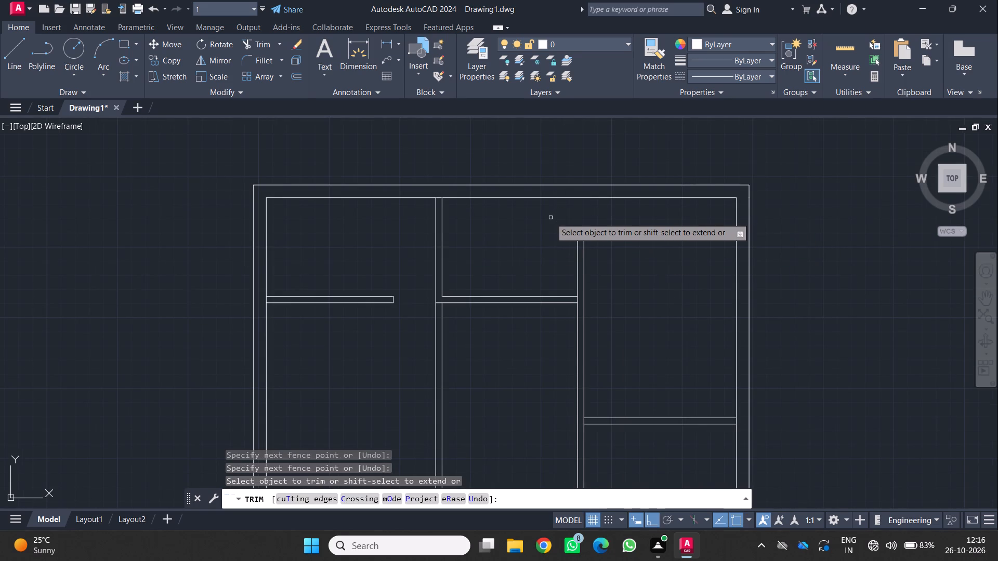
key("Escape")
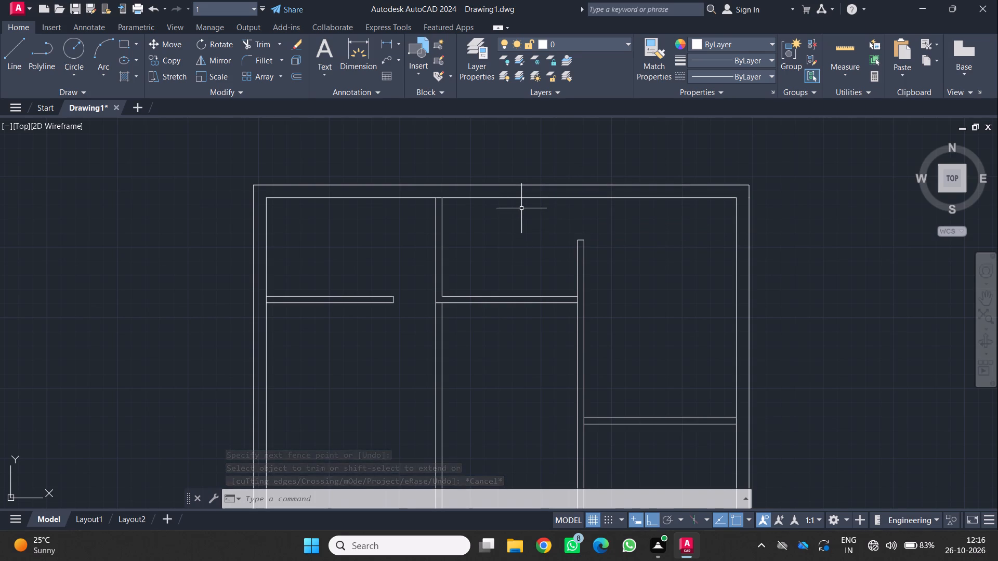
Trim the second vertical partition's left line between the two lines of the upper horizontal partition.
middle_click_drag(570, 281, 551, 234)
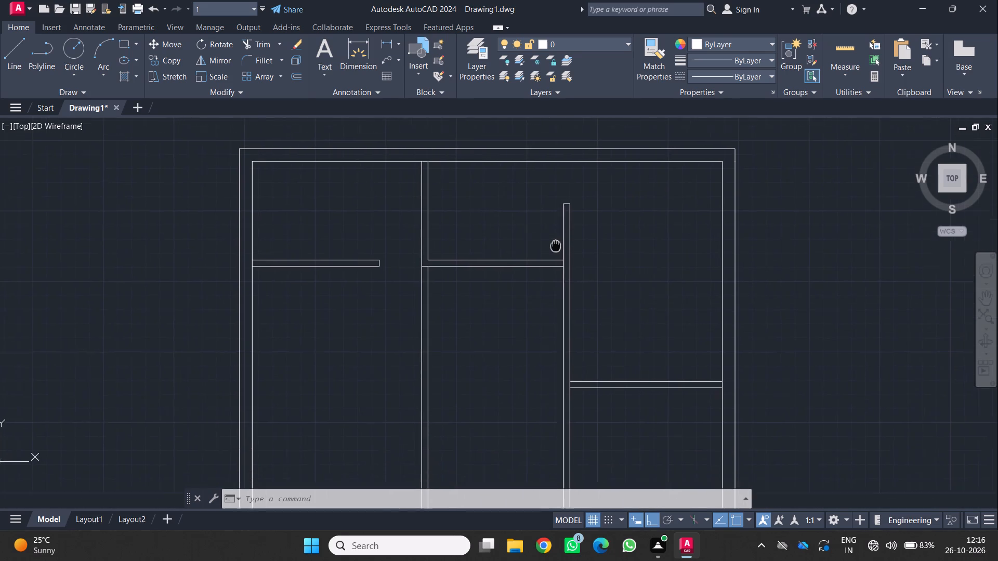
middle_click_drag(551, 234, 550, 231)
middle_click(550, 231)
middle_click(550, 231)
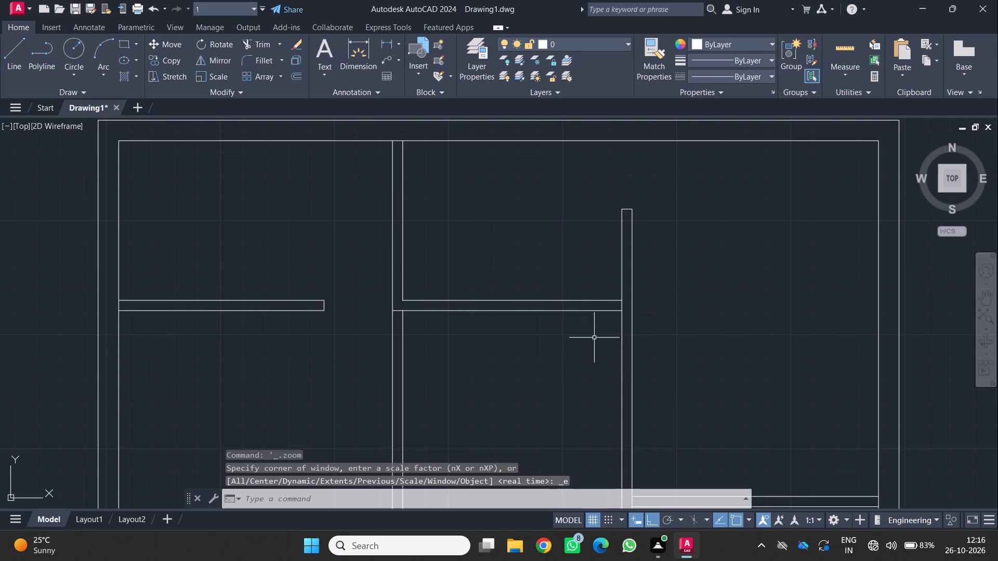
left_click(249, 45)
scroll(562, 338, "up", 2)
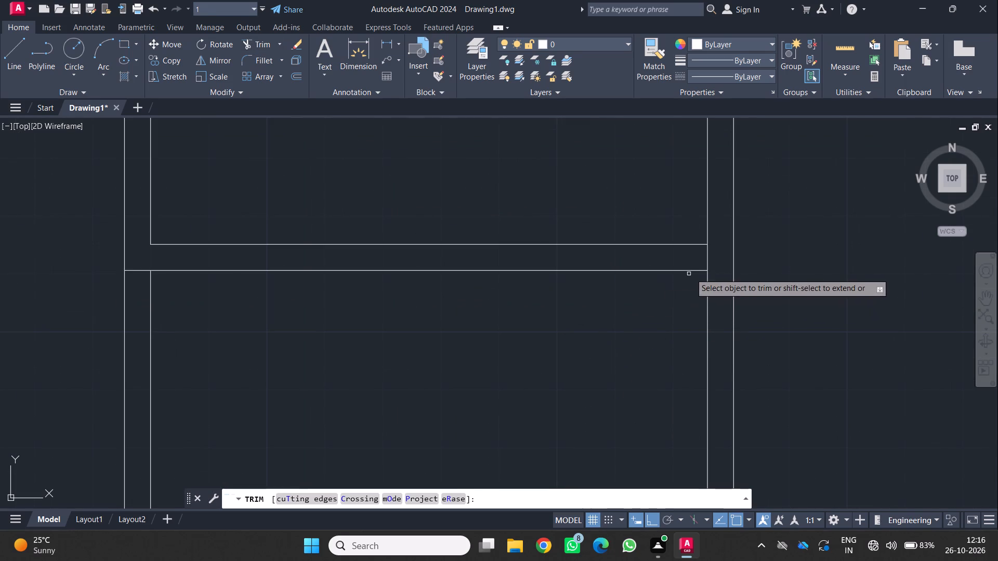
left_click(706, 257)
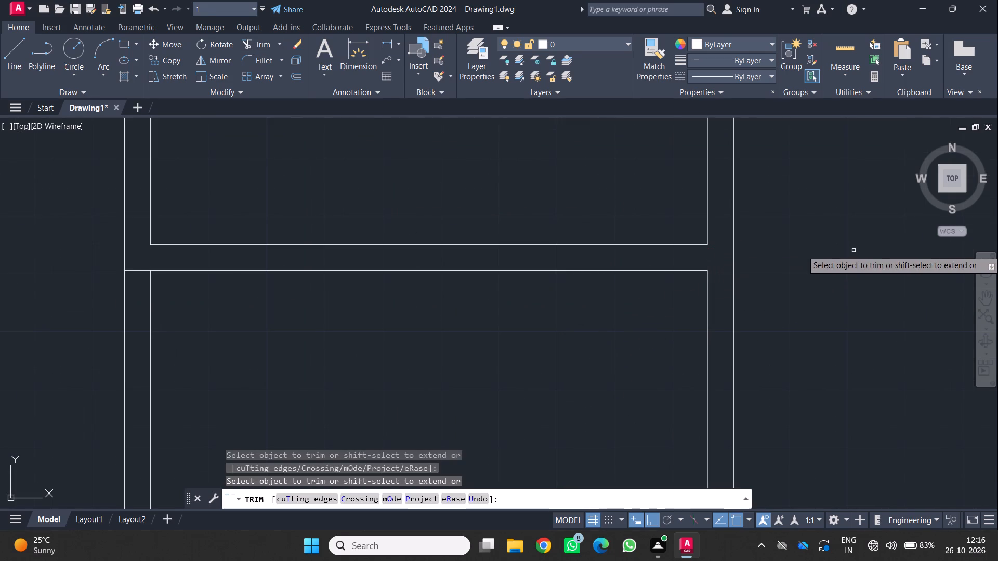
key("Escape")
Draw a line across the second vertical partition, continuing the lower line of the right room's horizontal partition to the far face.
scroll(809, 243, "down", 2)
scroll(750, 291, "down", 2)
scroll(682, 292, "down", 1)
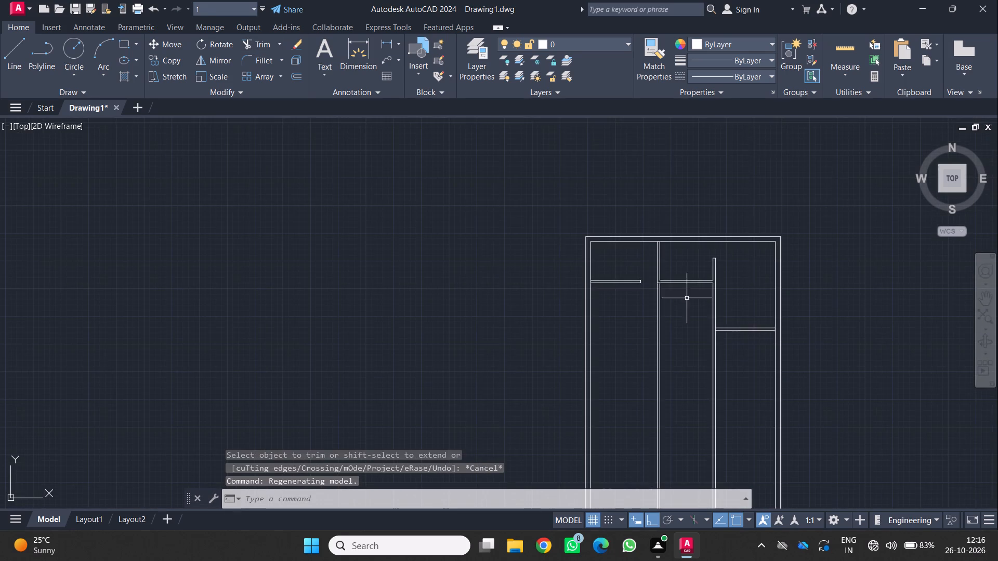
middle_click_drag(688, 310, 621, 282)
scroll(664, 311, "up", 1)
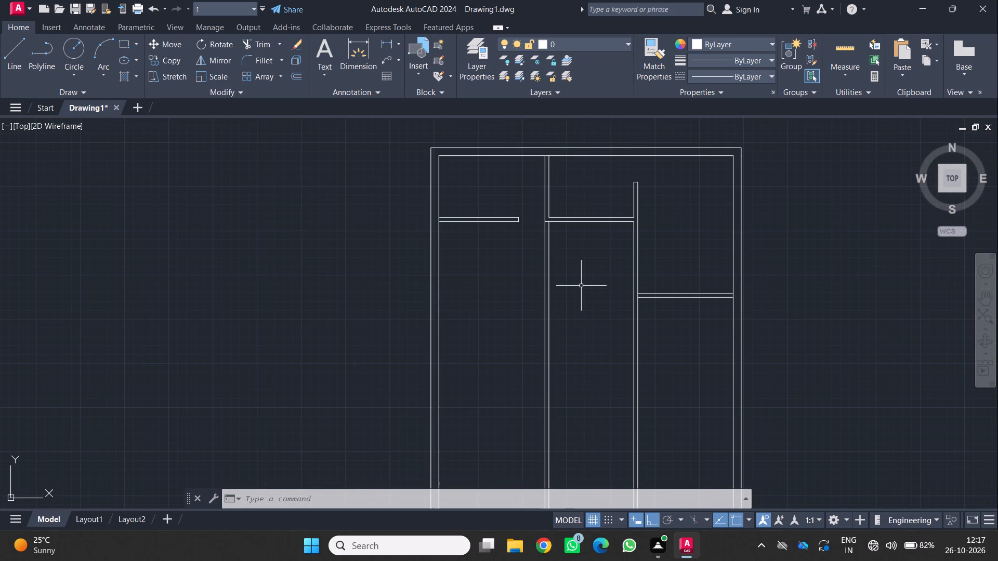
scroll(630, 272, "up", 1)
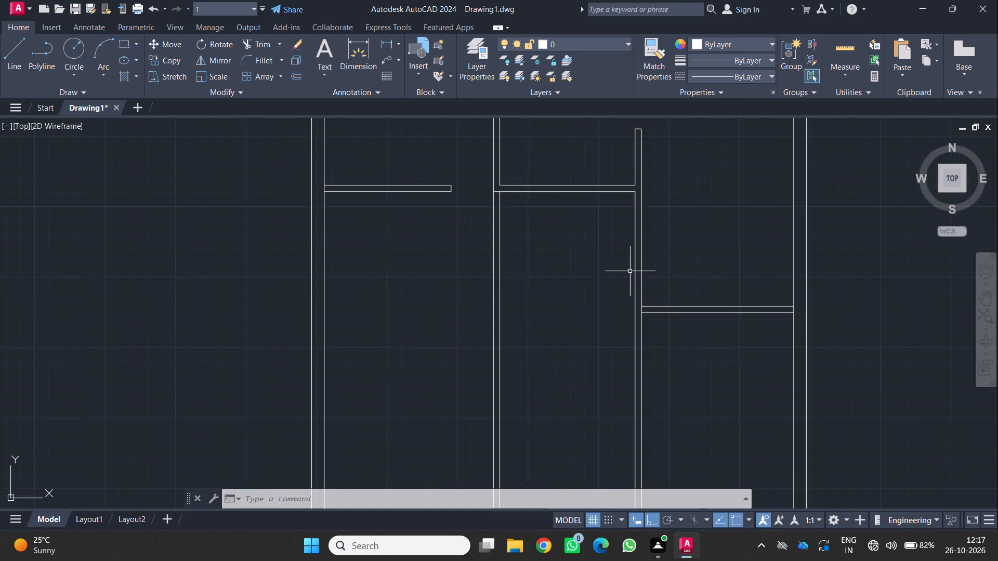
scroll(630, 271, "up", 1)
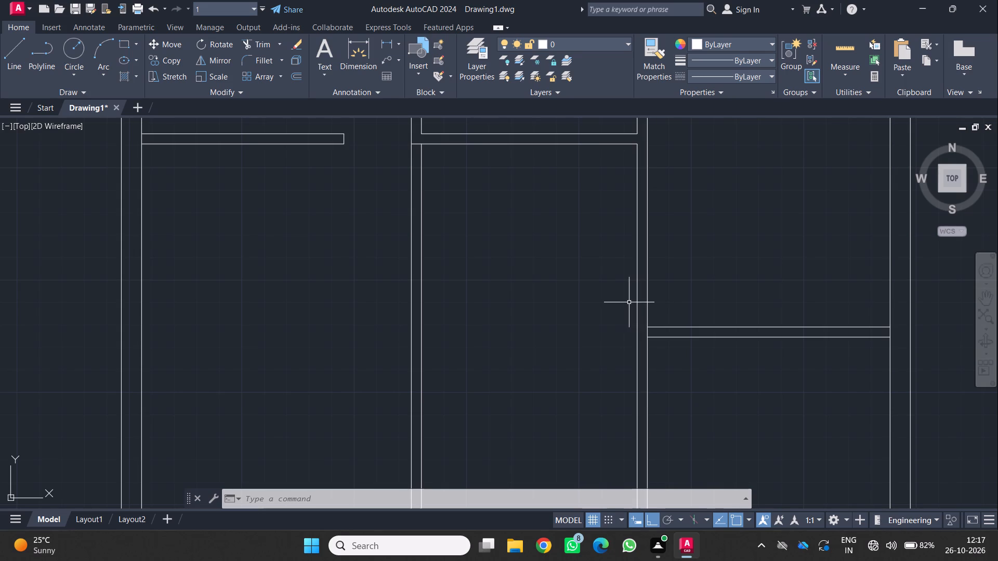
scroll(622, 301, "down", 2)
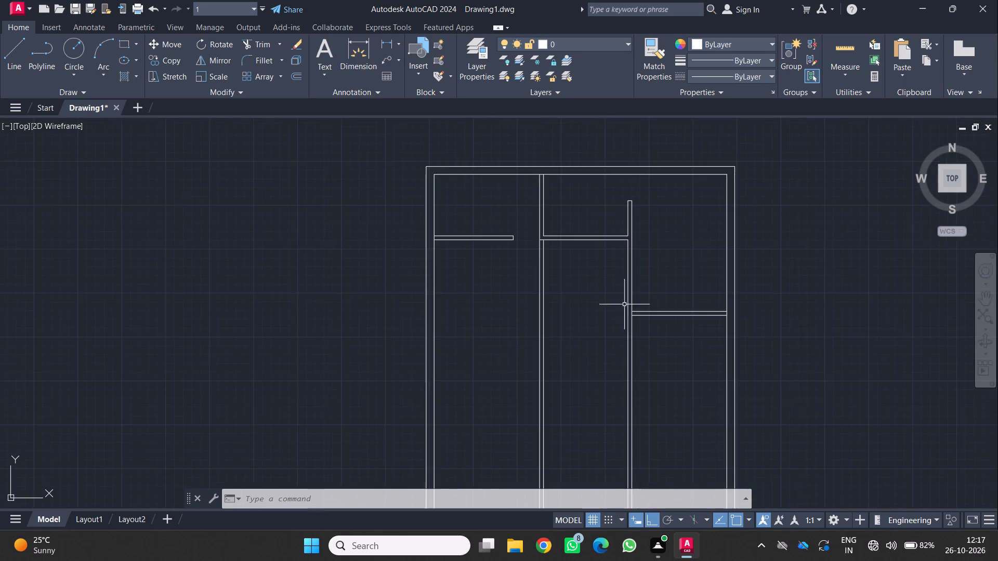
scroll(656, 327, "up", 2)
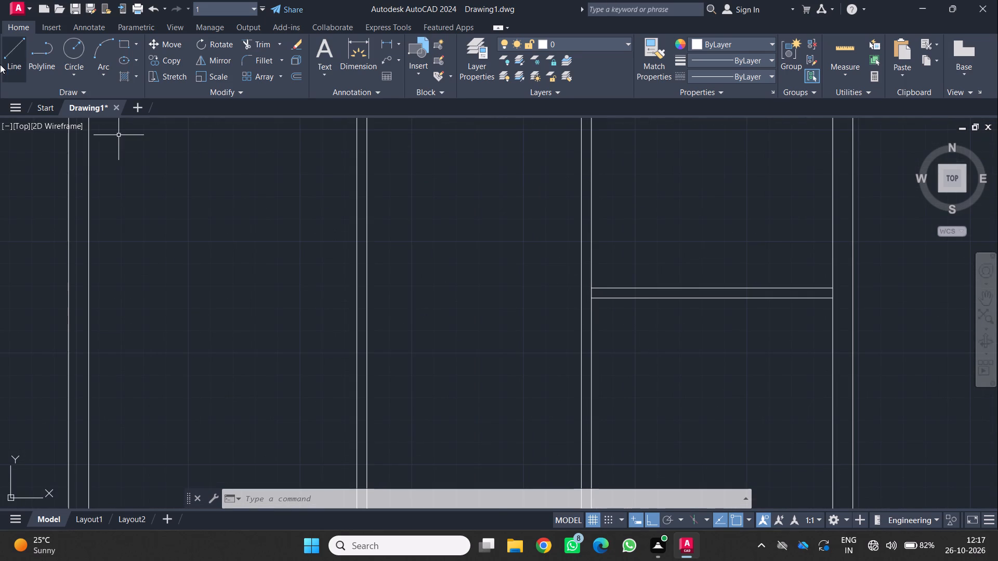
left_click(8, 51)
scroll(582, 264, "up", 2)
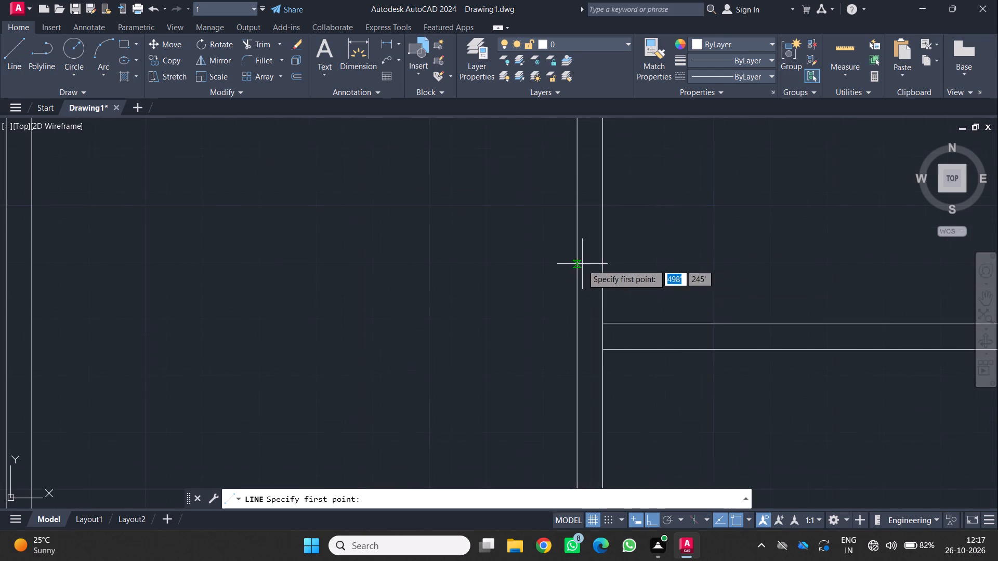
left_click(600, 348)
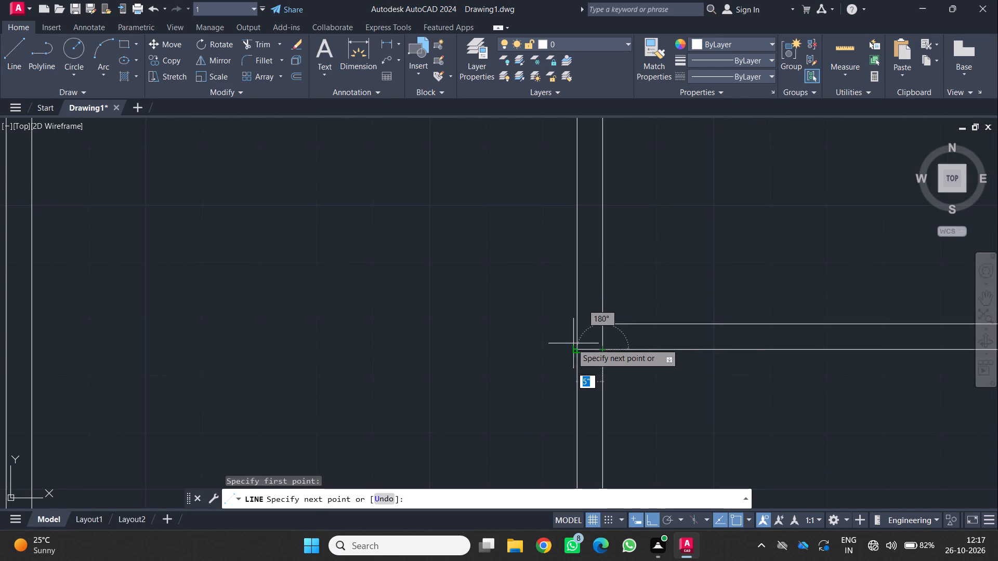
left_click(579, 349)
key("space")
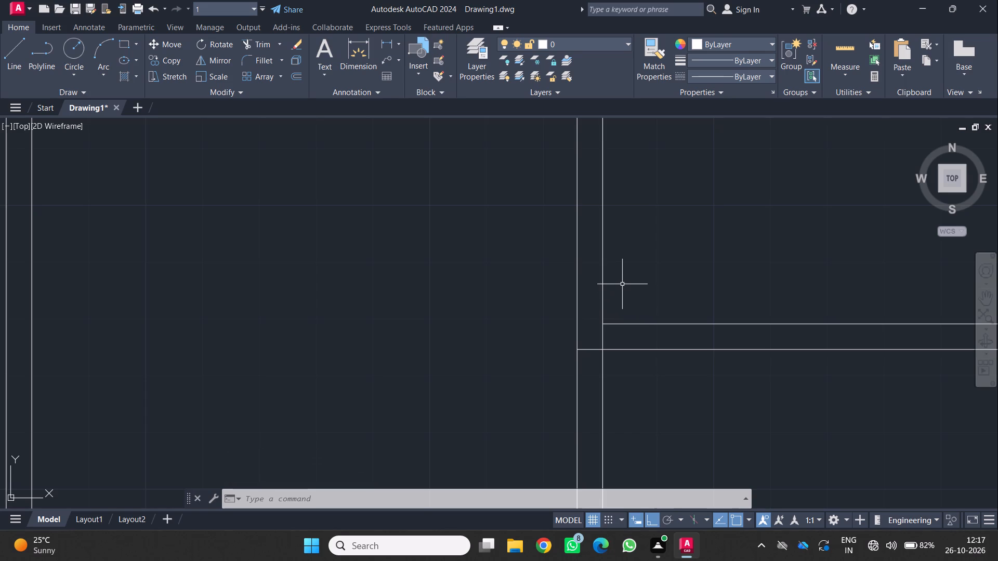
Draw a matching line across the second vertical partition, continuing the upper line of the right room's horizontal partition.
left_click(14, 46)
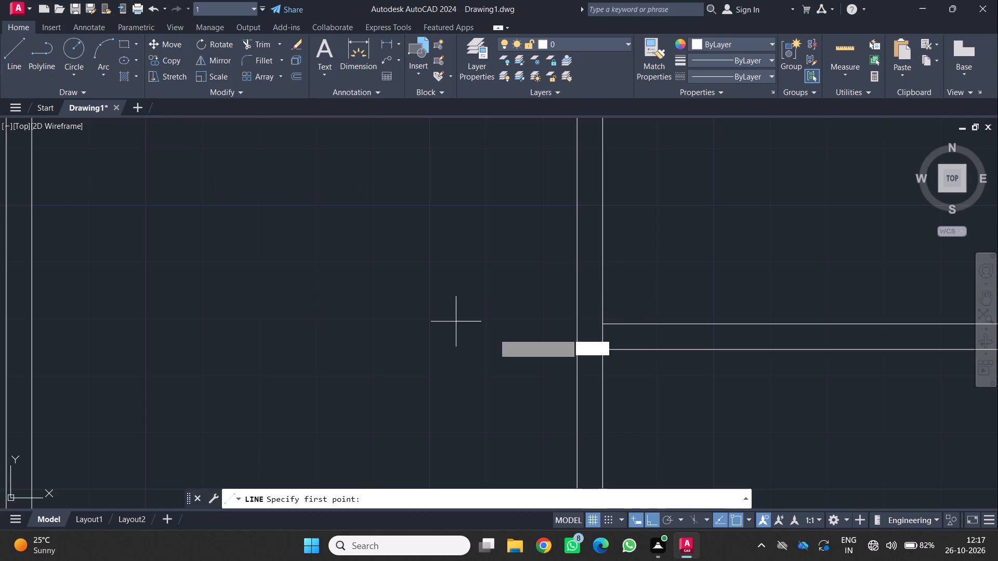
scroll(610, 337, "up", 1)
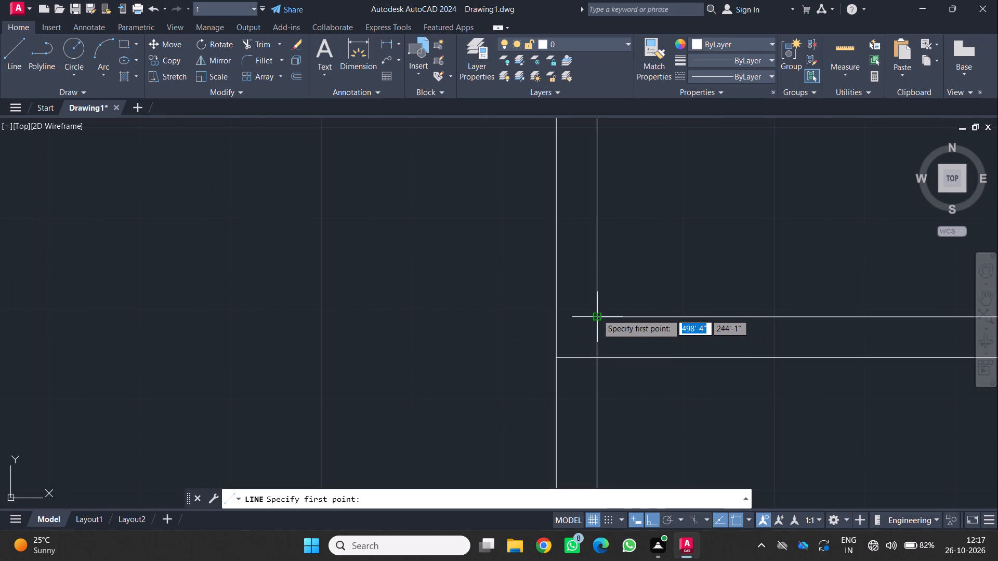
left_click(597, 314)
left_click(559, 315)
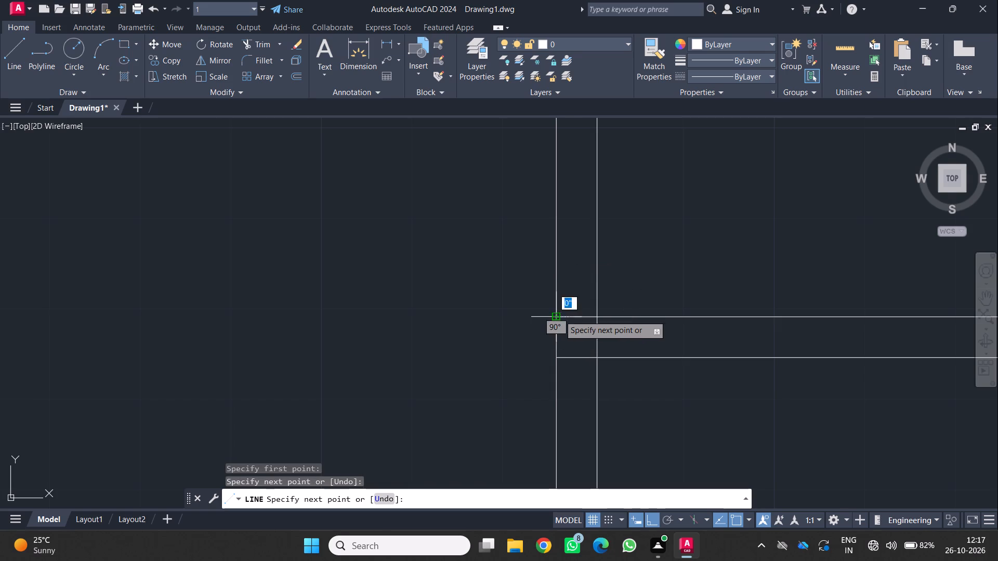
key("space")
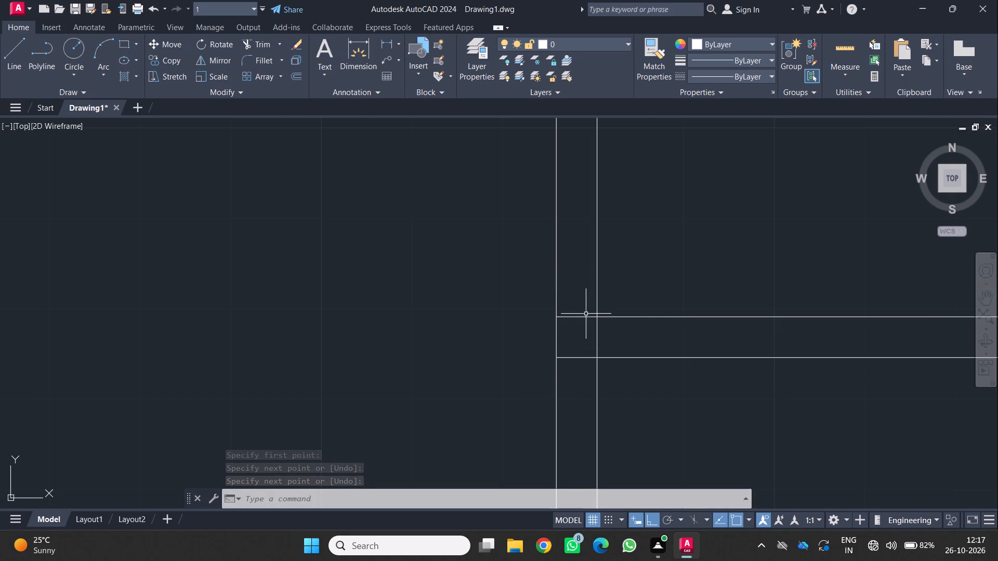
Trim both lines of the second vertical partition between the two lines of the right room's horizontal partition.
scroll(588, 312, "down", 1)
middle_click_drag(581, 308, 548, 346)
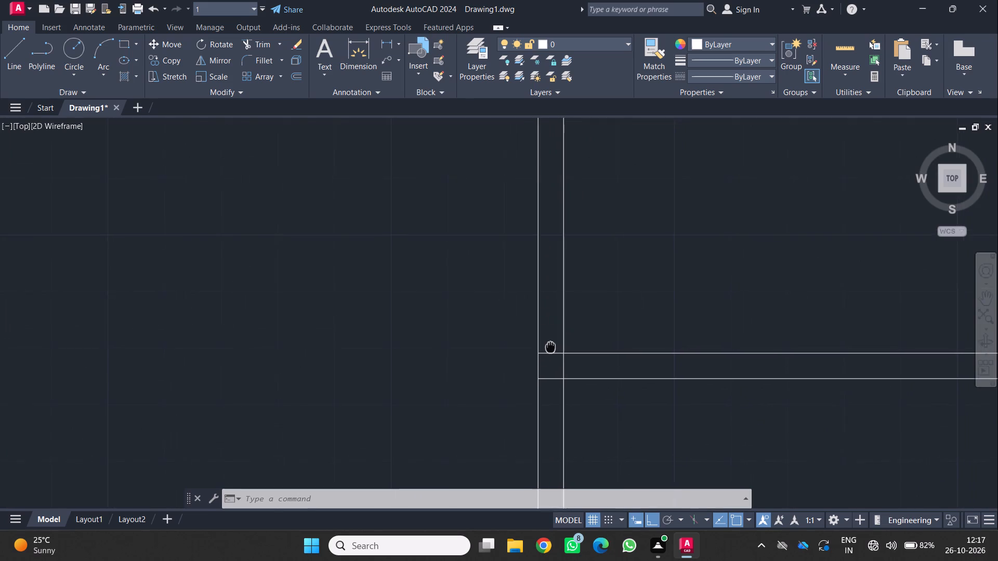
scroll(546, 345, "down", 2)
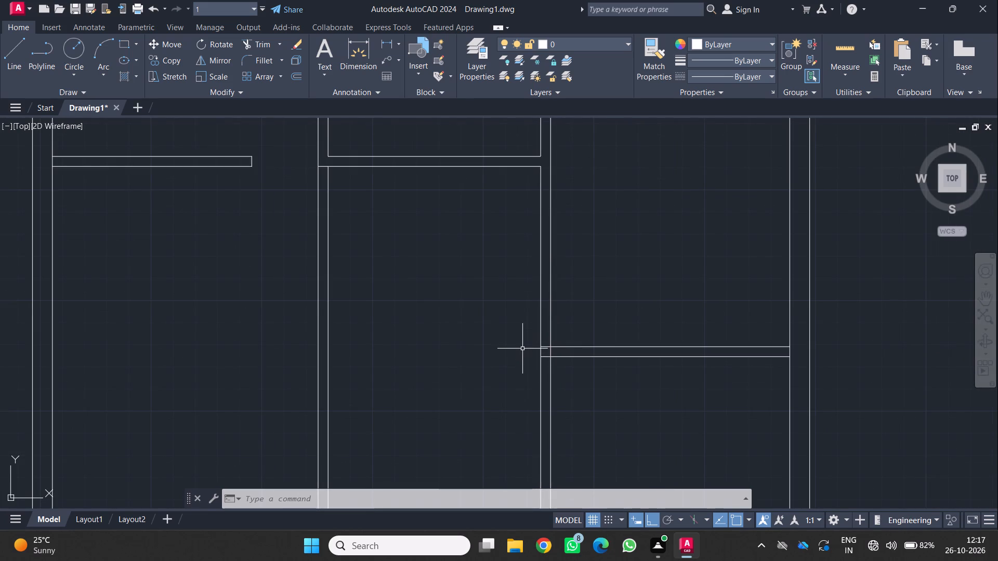
scroll(553, 353, "up", 1)
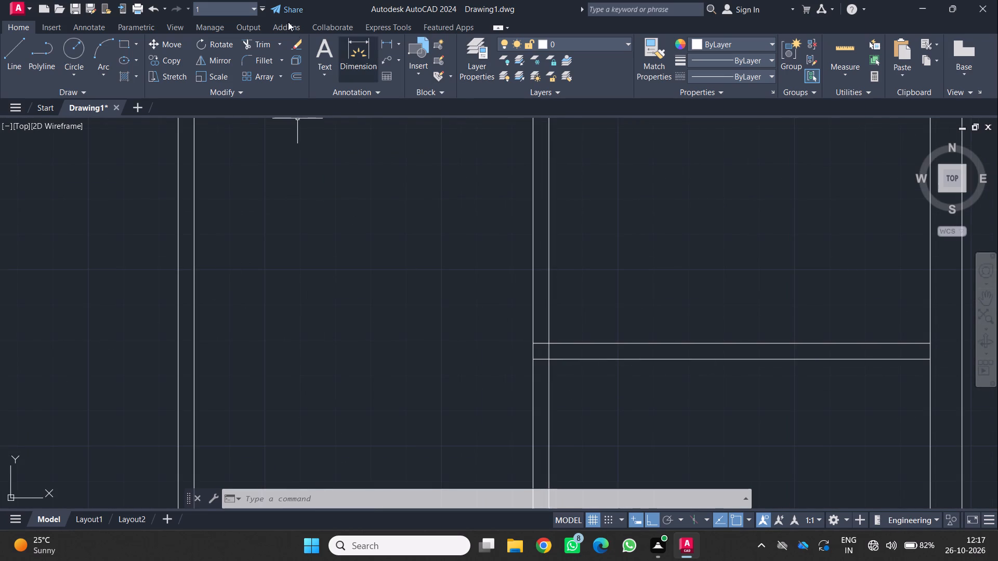
left_click(267, 45)
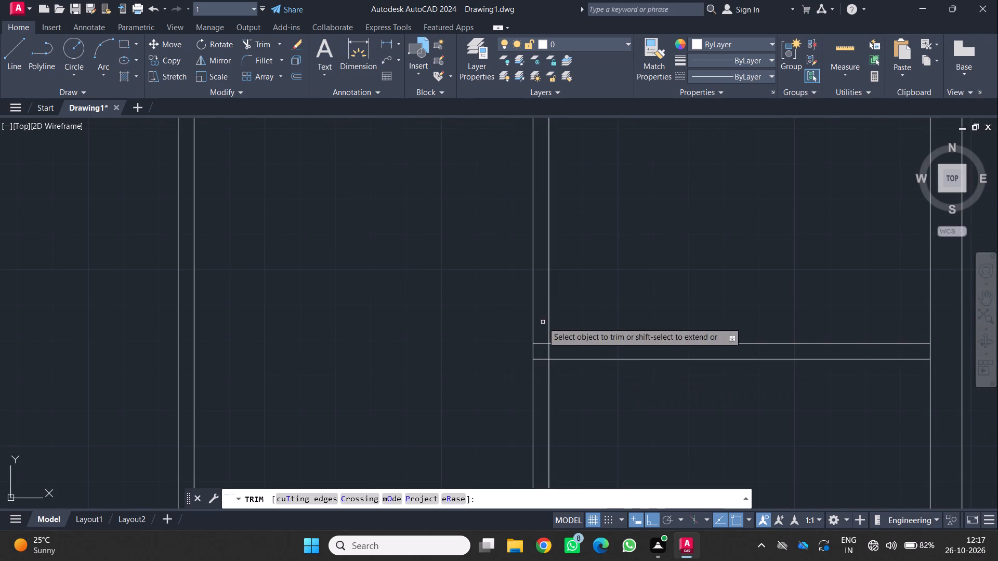
scroll(561, 348, "up", 2)
left_click(552, 346)
left_click(448, 344)
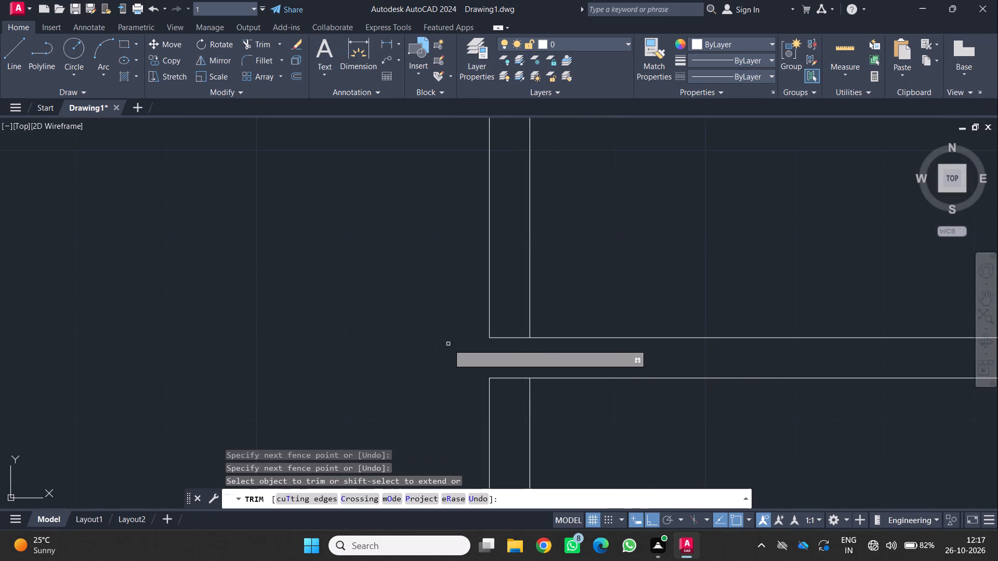
Trim away both lines of the second vertical partition below the right room's horizontal partition.
scroll(417, 376, "down", 2)
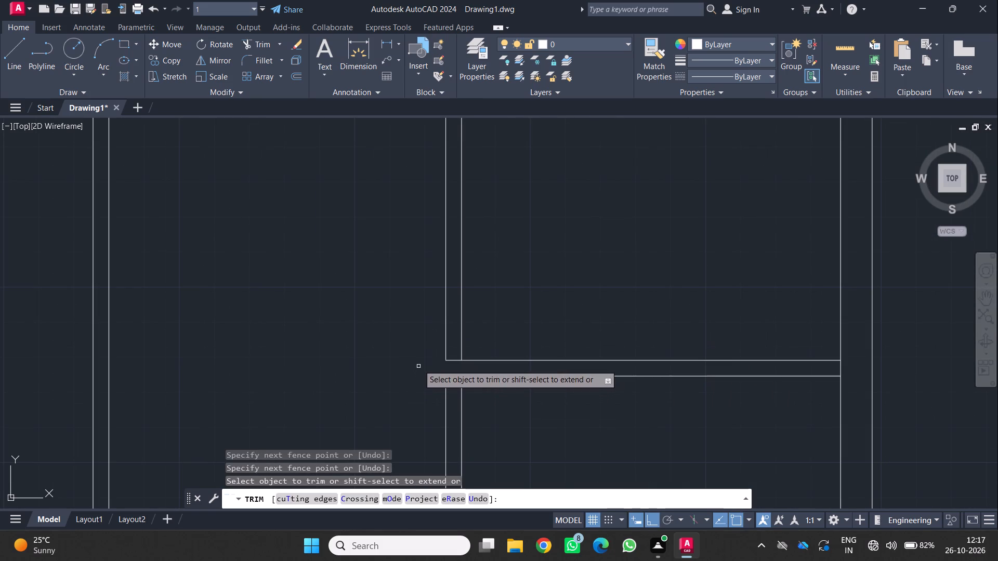
left_click(421, 402)
left_click(489, 417)
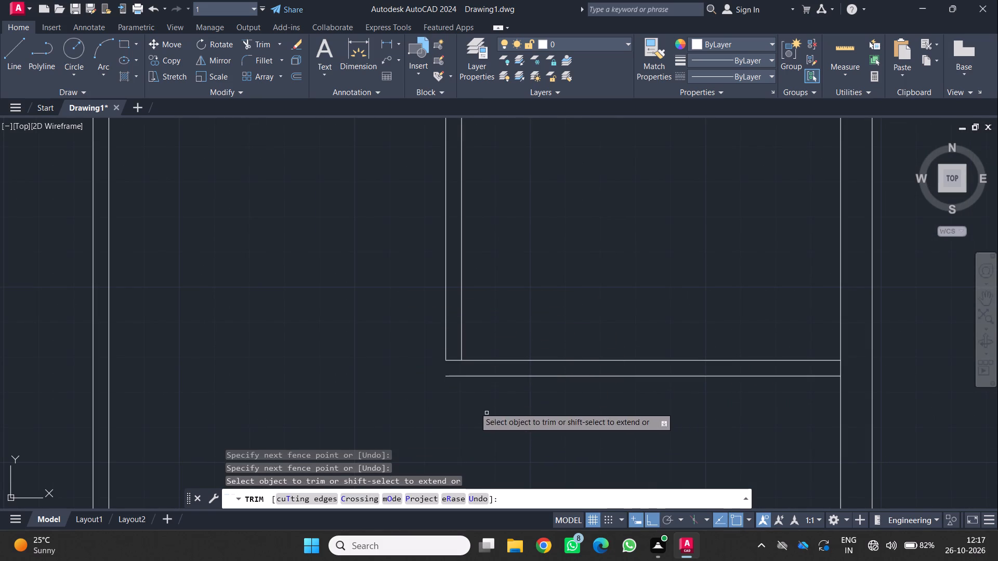
Draw a vertical line closing the open end of the right room's horizontal partition at the corner with the second vertical partition.
left_click(16, 49)
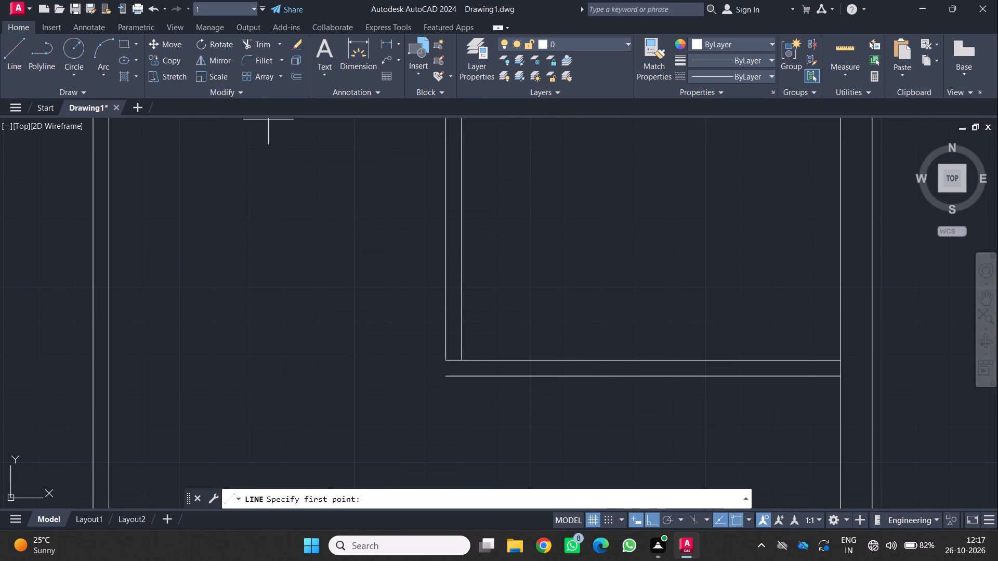
scroll(386, 349, "up", 2)
left_click(526, 378)
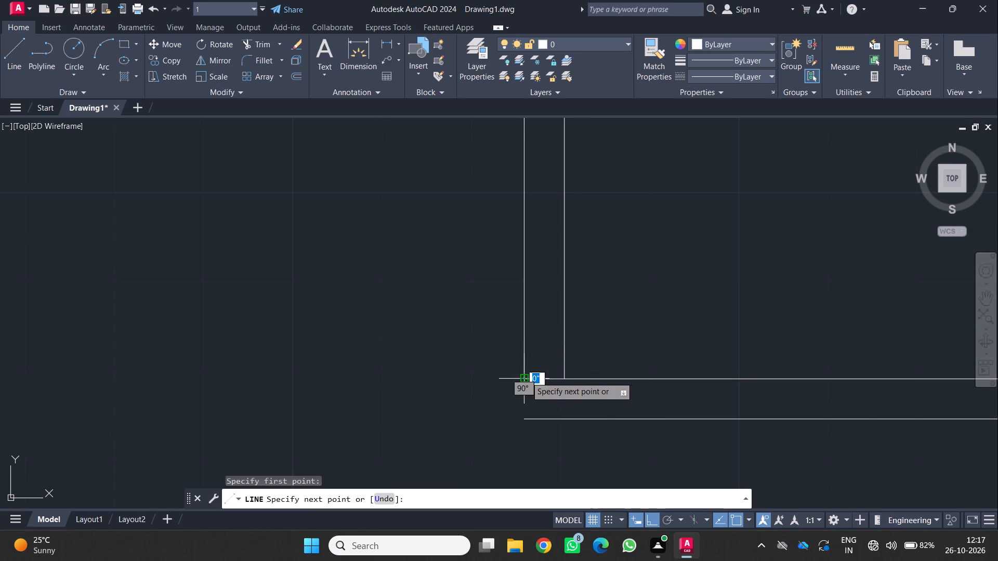
left_click(524, 416)
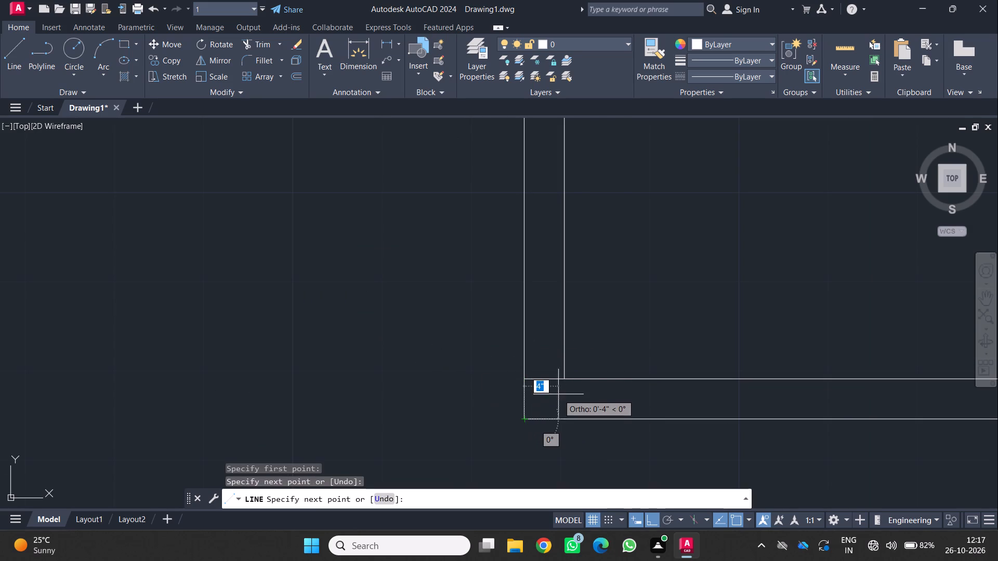
key("space")
Offset the short line across the foot of the second vertical partition 3' upward to mark a door jamb.
scroll(537, 360, "down", 2)
scroll(487, 321, "down", 1)
middle_click_drag(479, 316, 418, 340)
middle_click(417, 340)
scroll(484, 337, "up", 1)
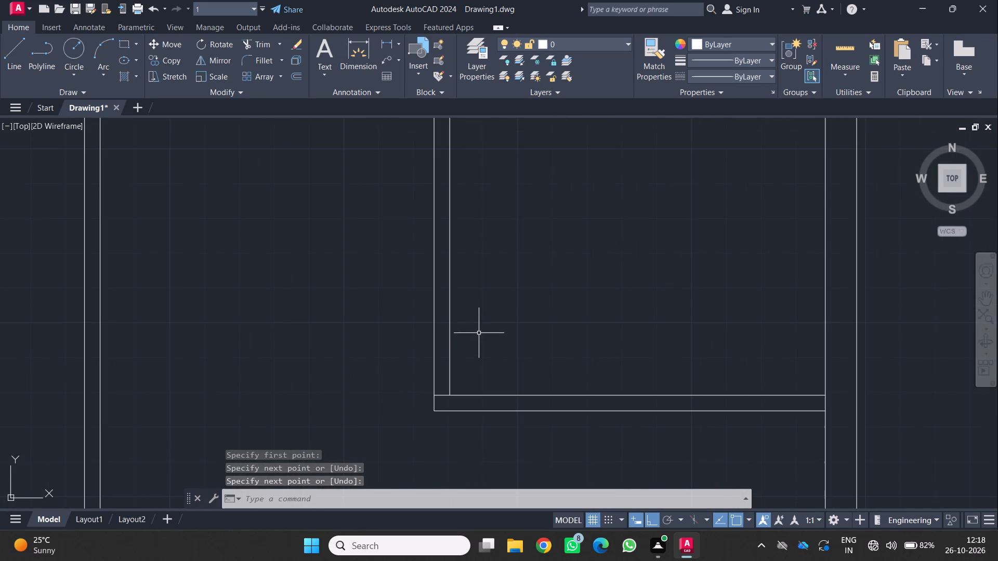
scroll(440, 398, "up", 2)
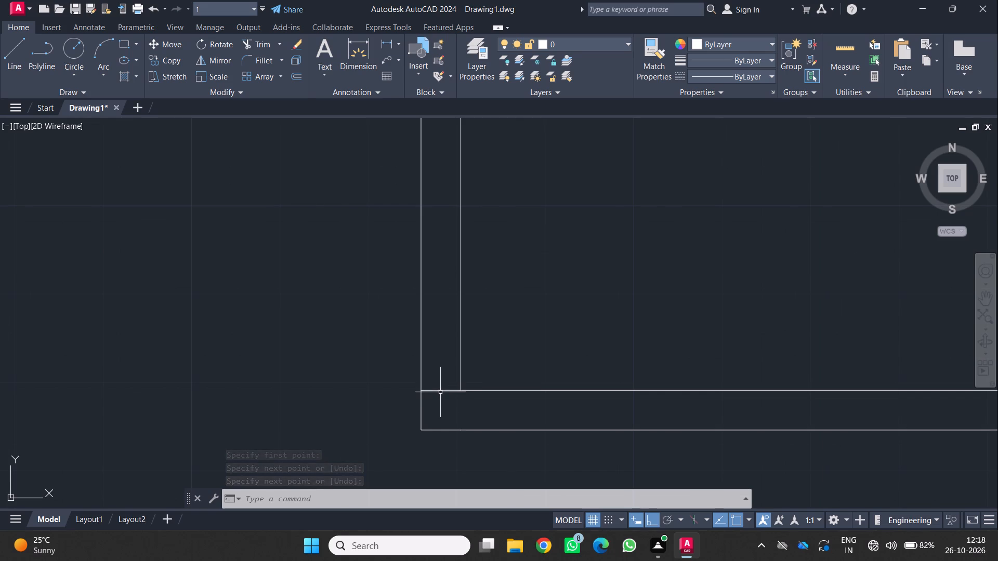
left_click(440, 389)
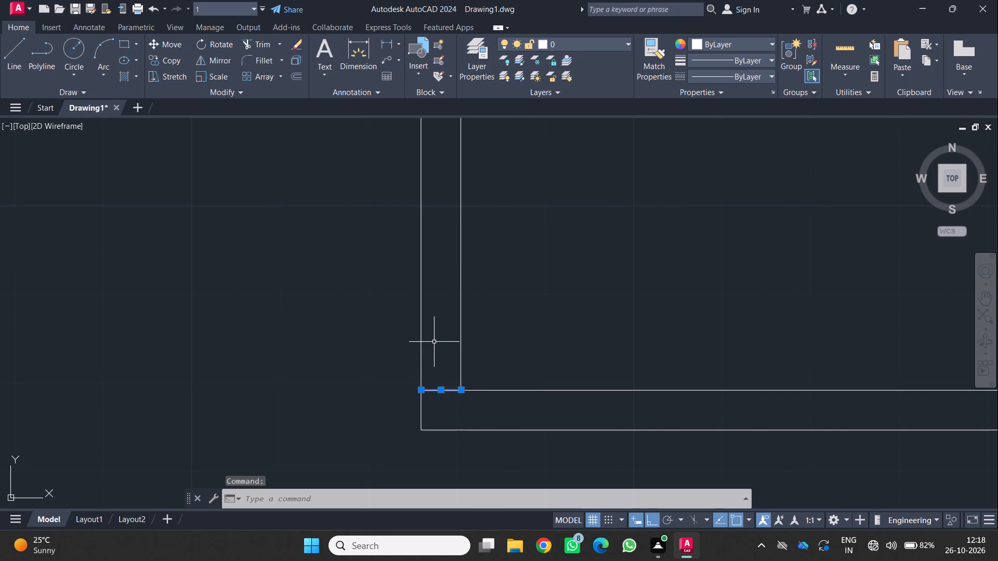
key("o")
key("Return")
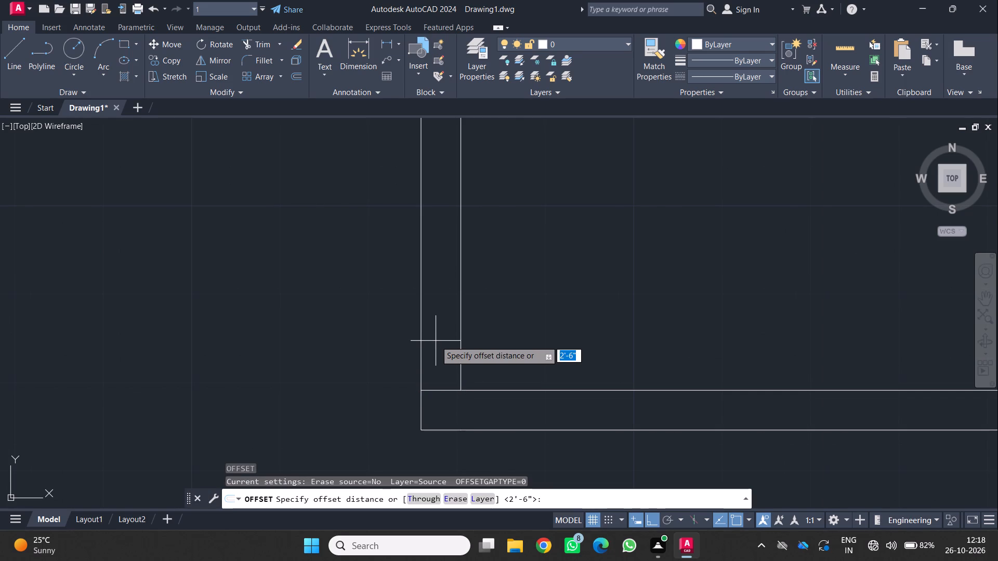
key("3")
key("apostrophe")
key("Return")
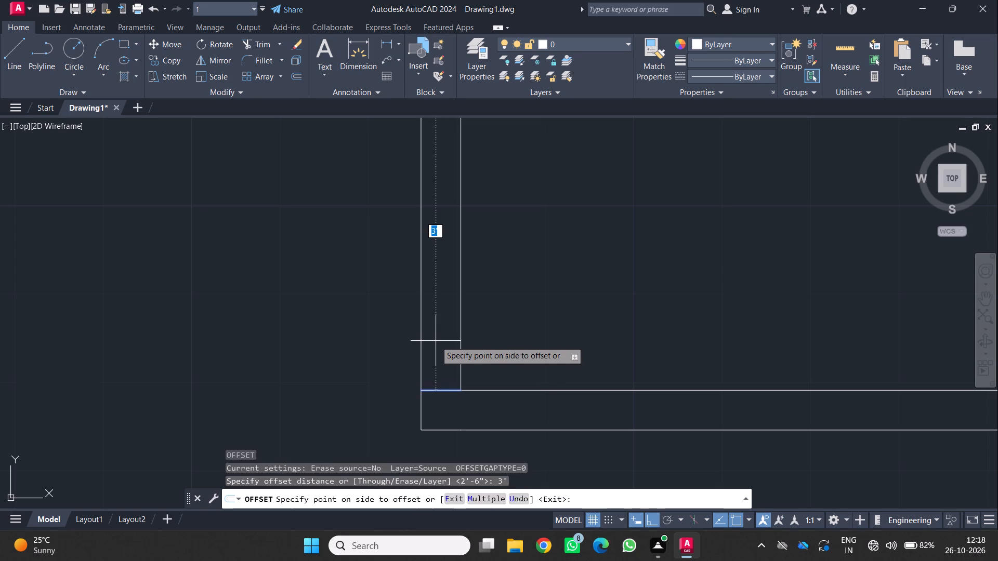
scroll(489, 333, "down", 3)
left_click(479, 327)
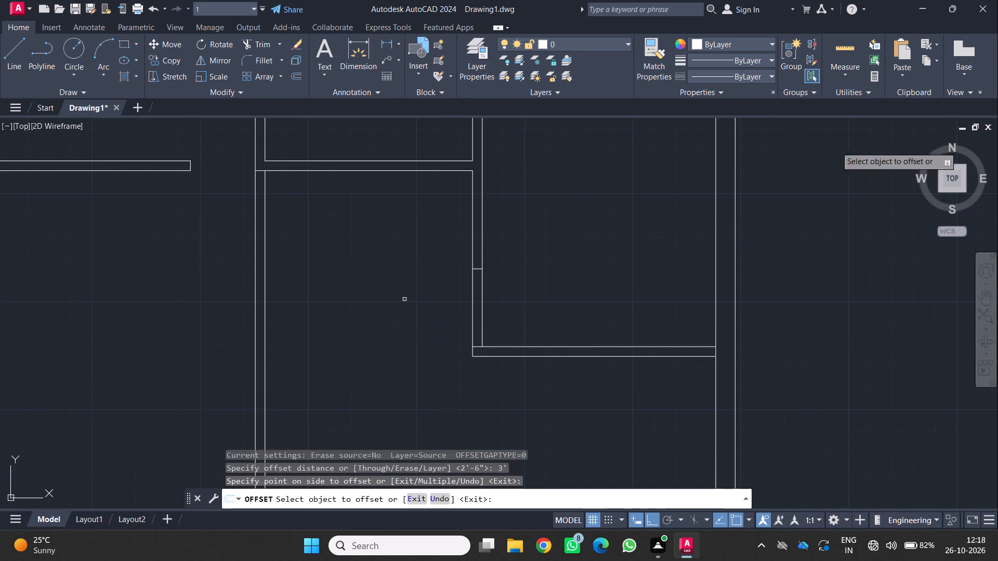
Trim both lines of the second vertical partition between the jamb line and the right room's horizontal partition to open the doorway.
left_click(264, 39)
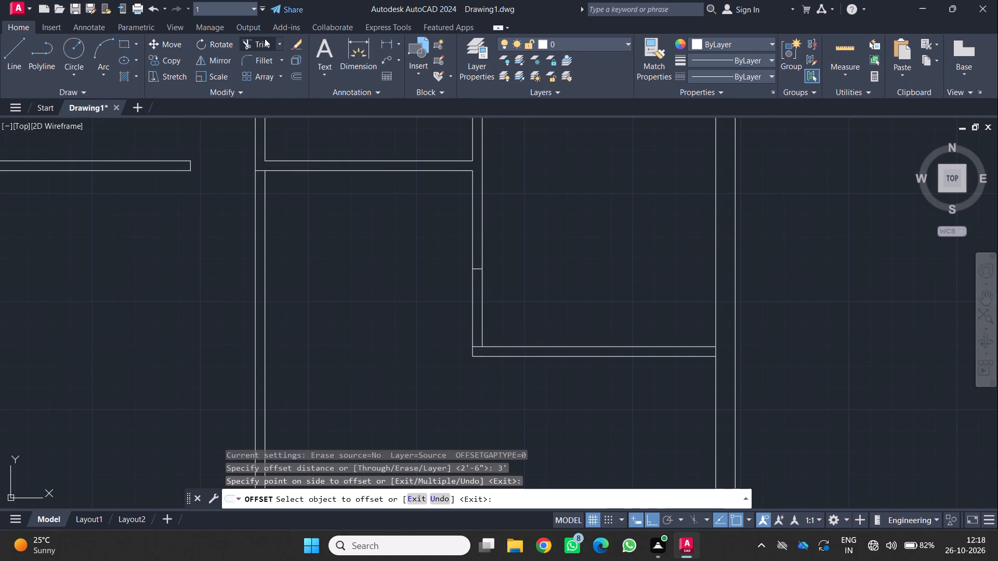
scroll(463, 266, "up", 1)
scroll(442, 309, "up", 1)
left_click(444, 302)
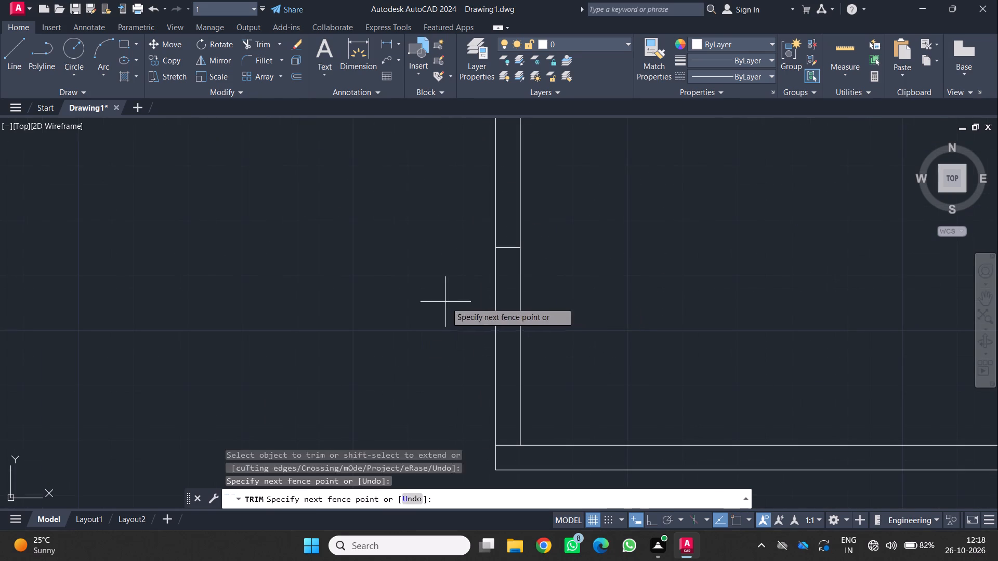
left_click(584, 311)
scroll(581, 300, "down", 4)
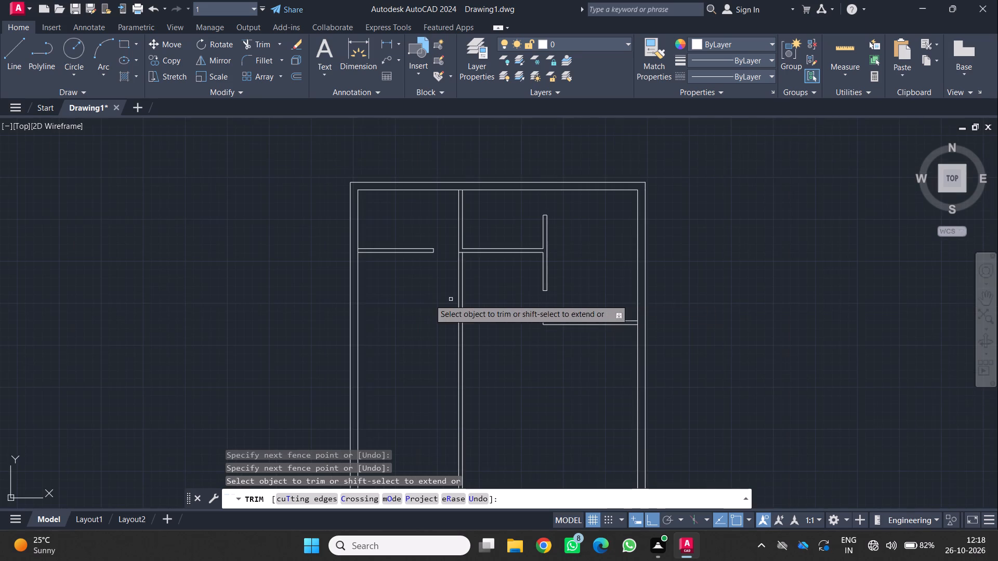
scroll(334, 265, "down", 1)
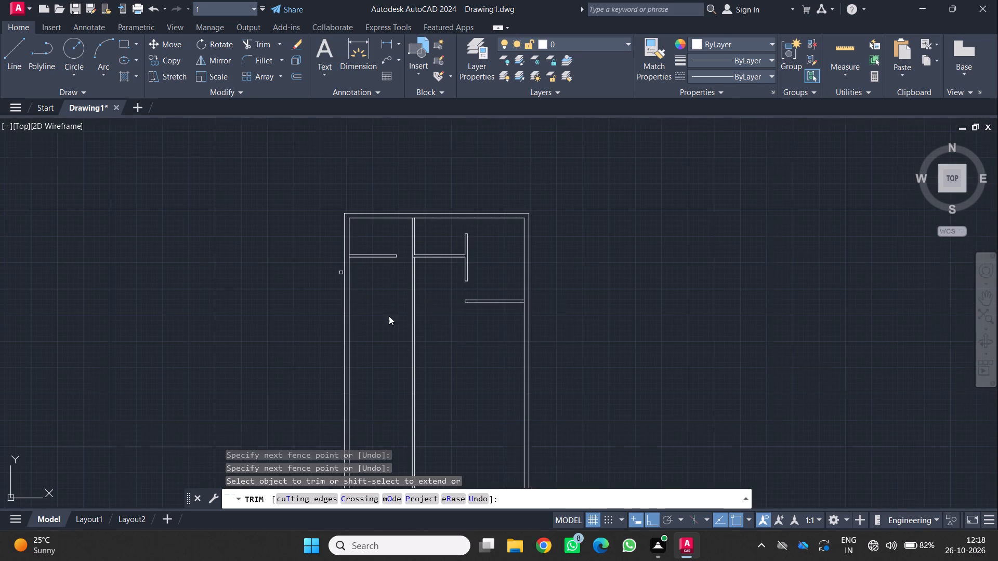
middle_click_drag(385, 319, 435, 291)
middle_click(435, 291)
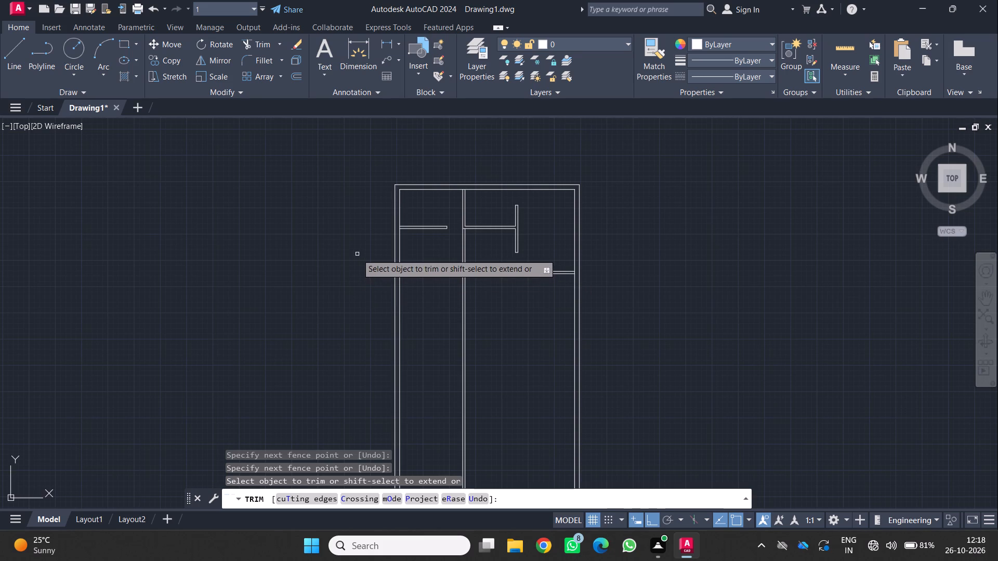
key("Escape")
Offset the lower line of the left room's horizontal partition 10'6" downward.
scroll(440, 239, "up", 2)
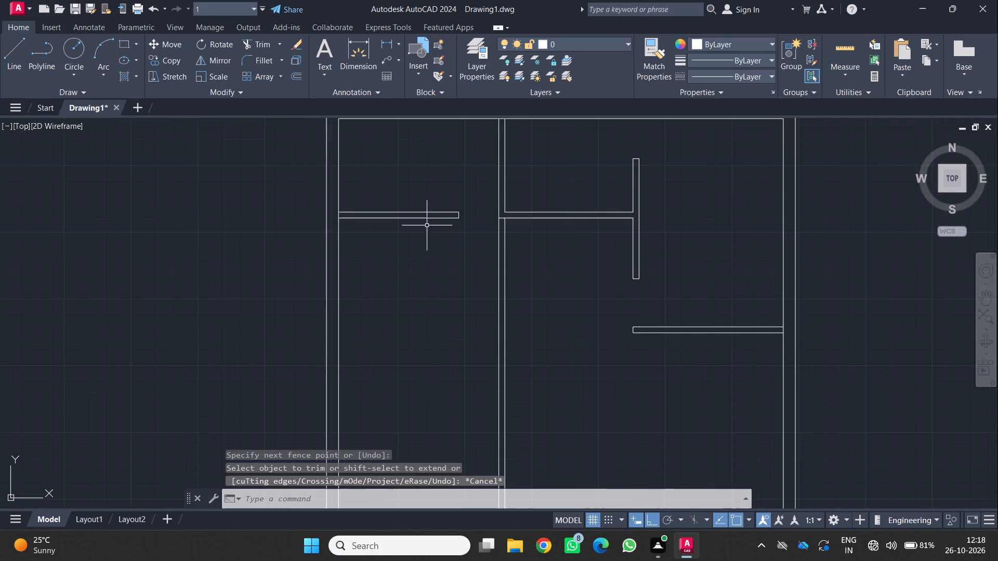
left_click(400, 218)
key("o")
key("Return")
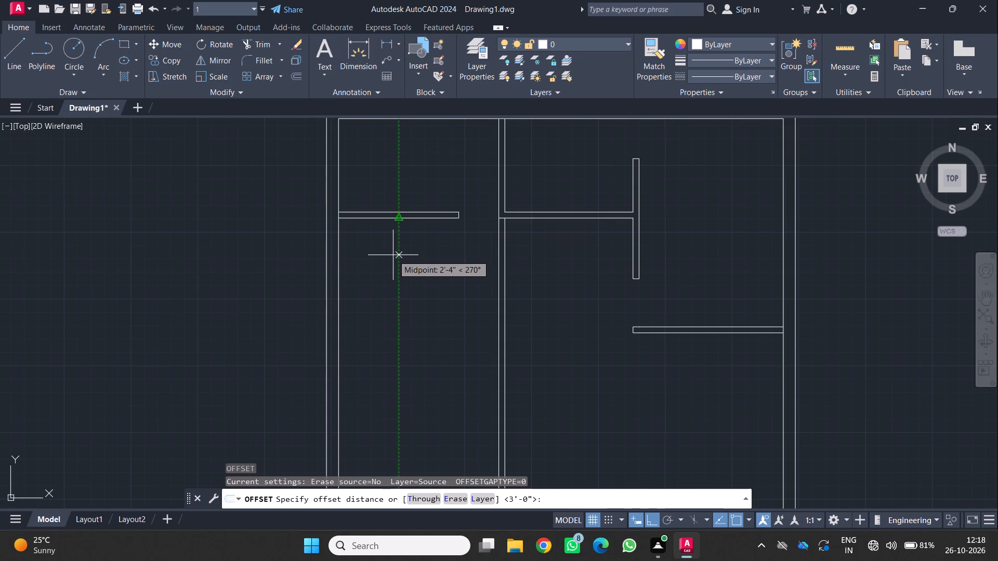
type("10'")
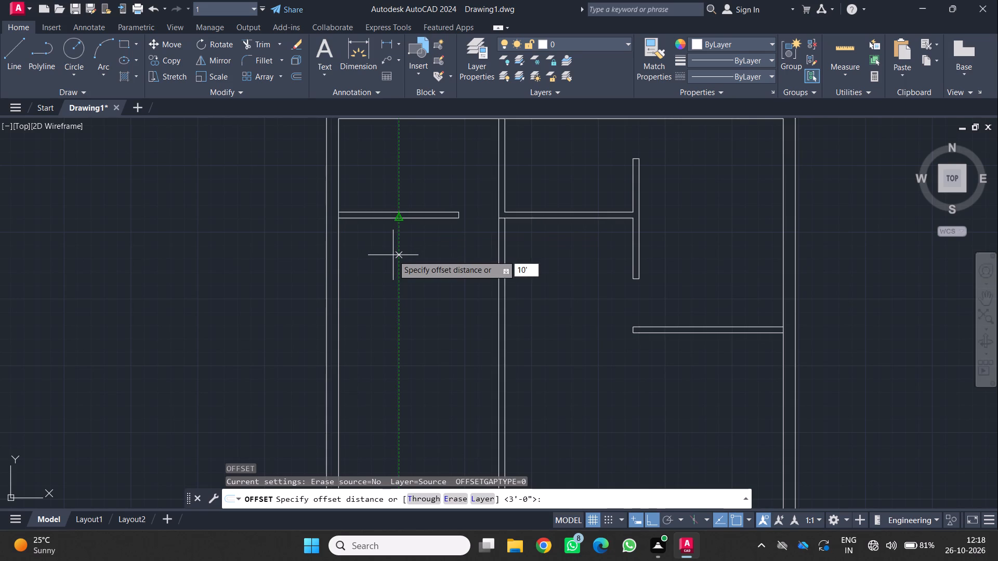
key("6")
key("Return")
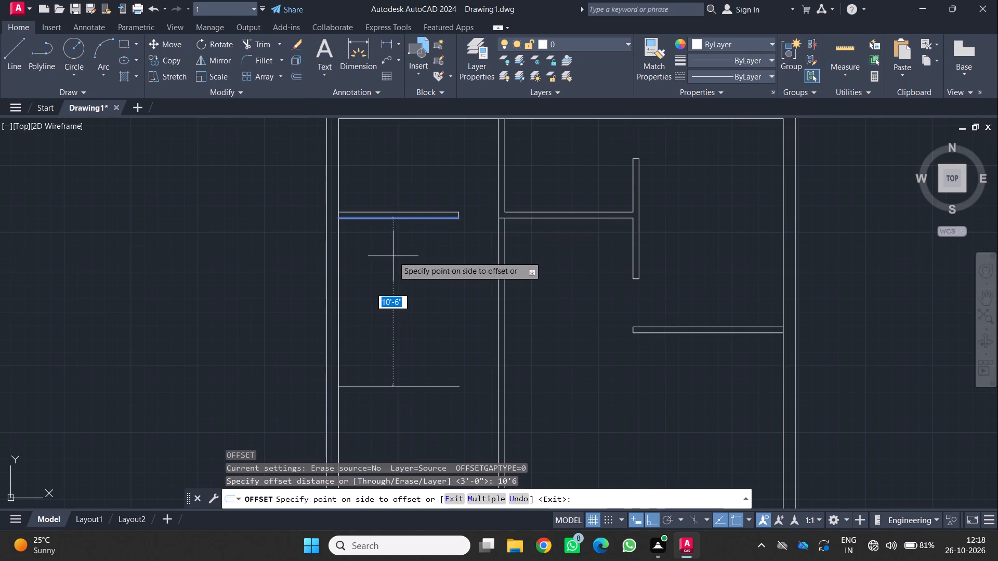
left_click(392, 262)
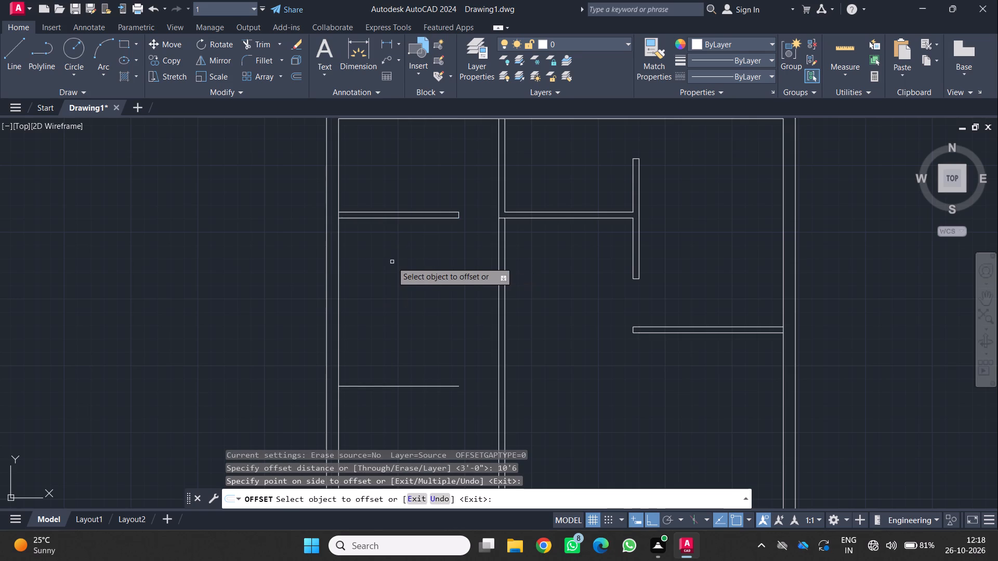
Offset the new horizontal line in the left room 4.5" downward to form the partition thickness.
scroll(418, 253, "down", 2)
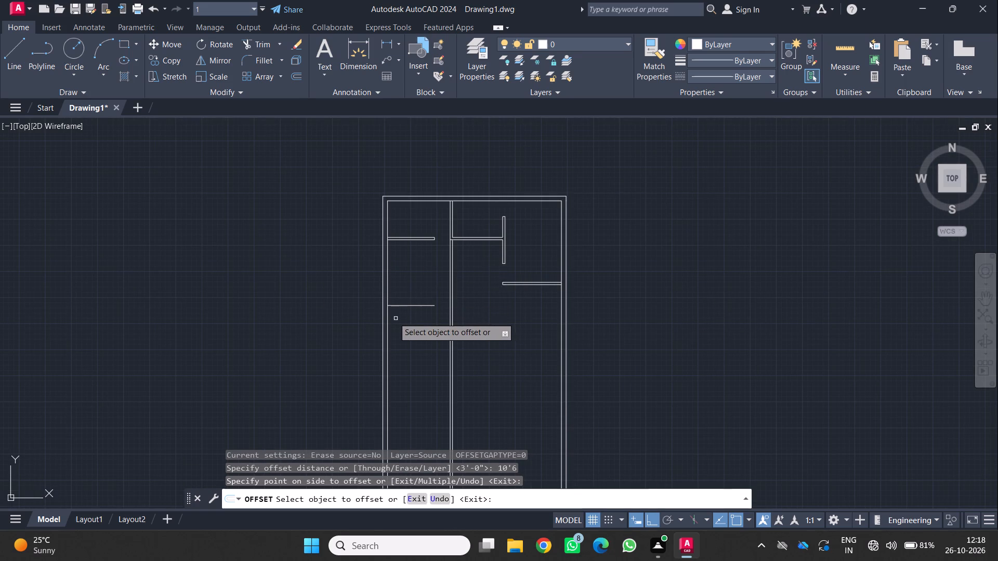
scroll(390, 312, "up", 2)
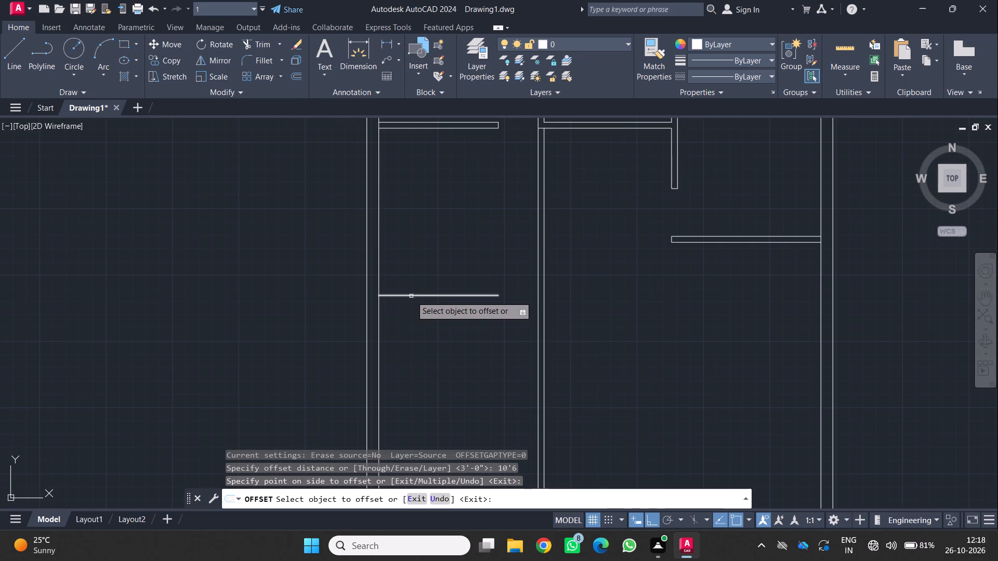
left_click(408, 295)
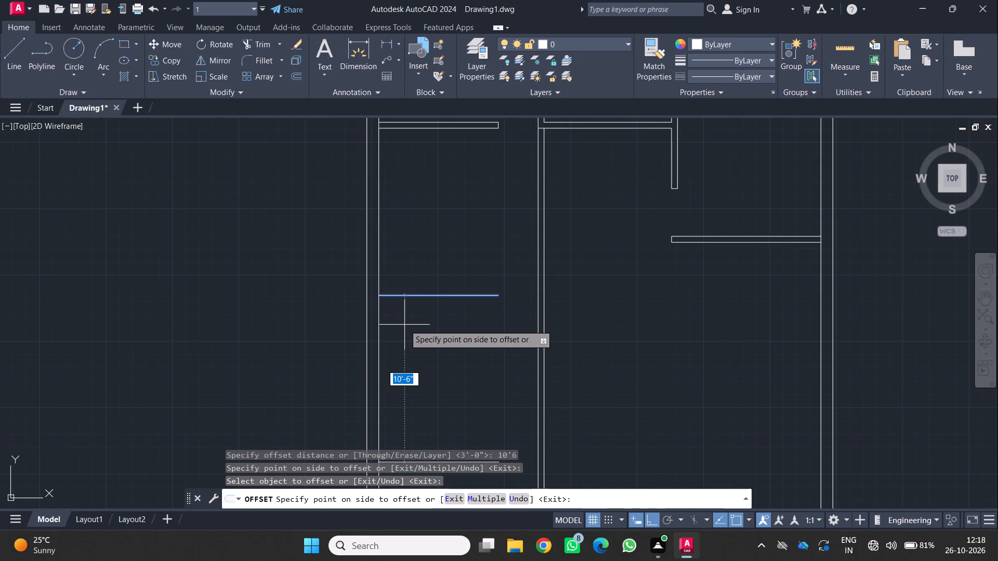
type("4.")
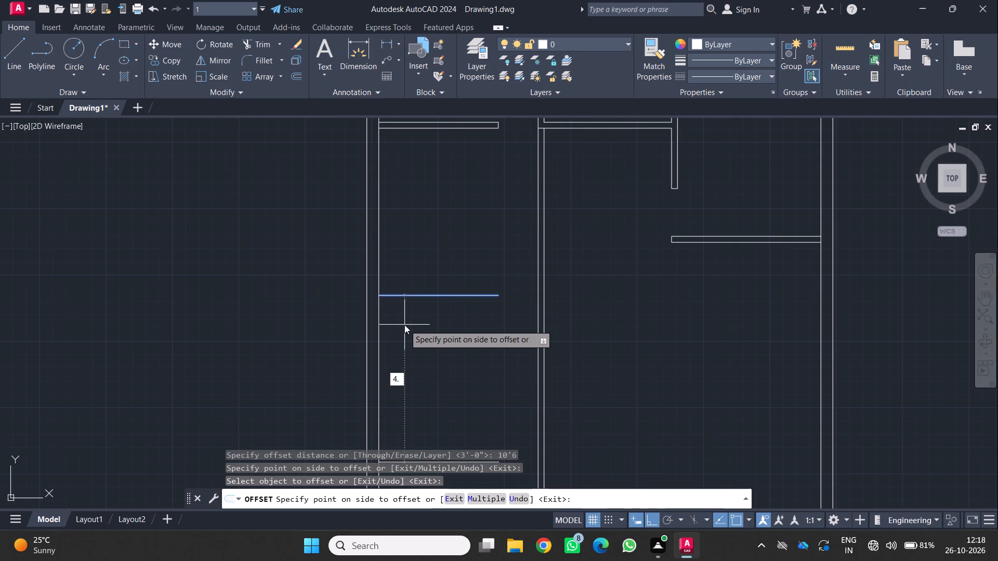
key("5")
key("Return")
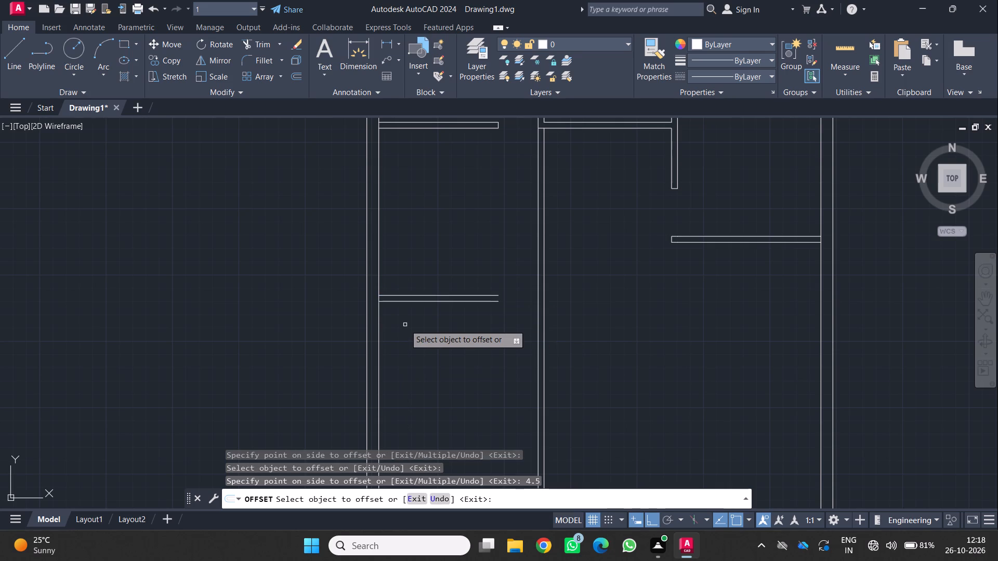
Trim away both lines of the first vertical partition below its junction with the upper horizontal partition.
scroll(412, 330, "down", 2)
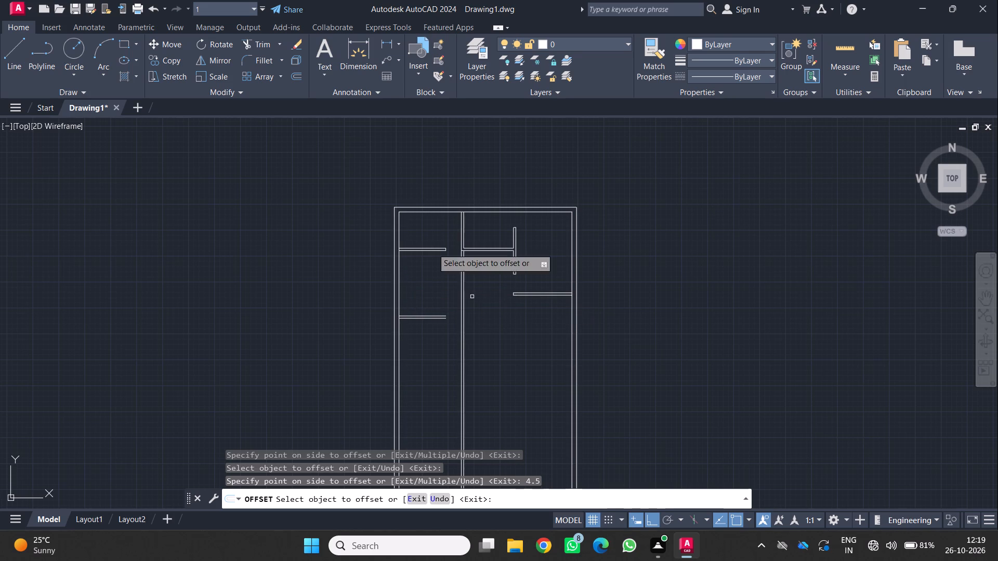
left_click(266, 42)
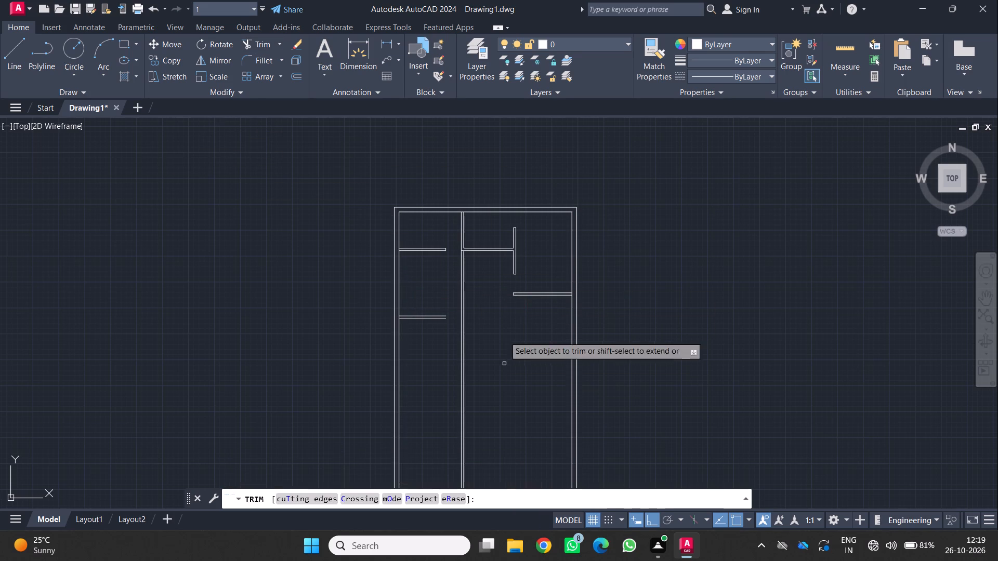
scroll(480, 285, "up", 2)
left_click(382, 258)
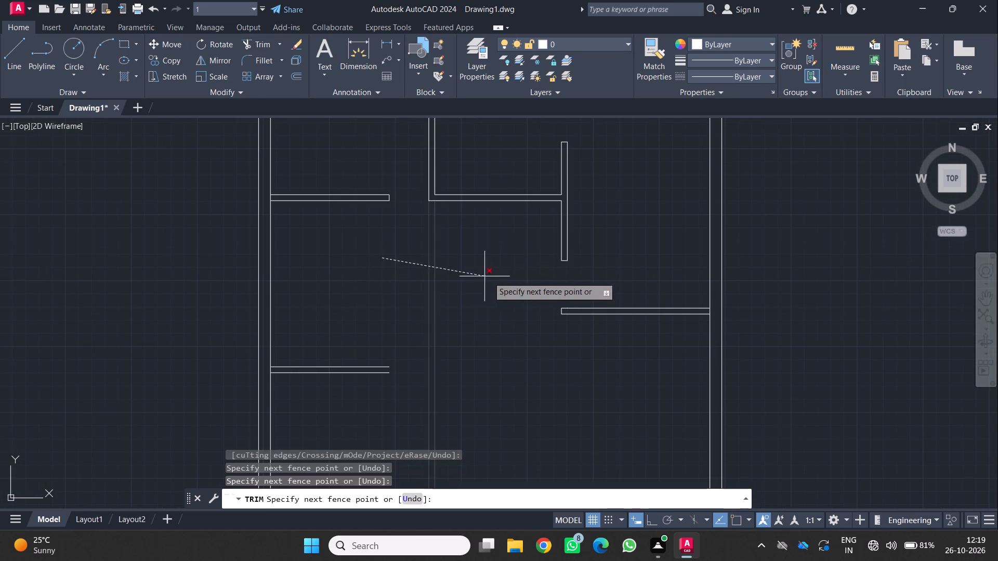
left_click(490, 277)
key("Escape")
scroll(400, 265, "down", 2)
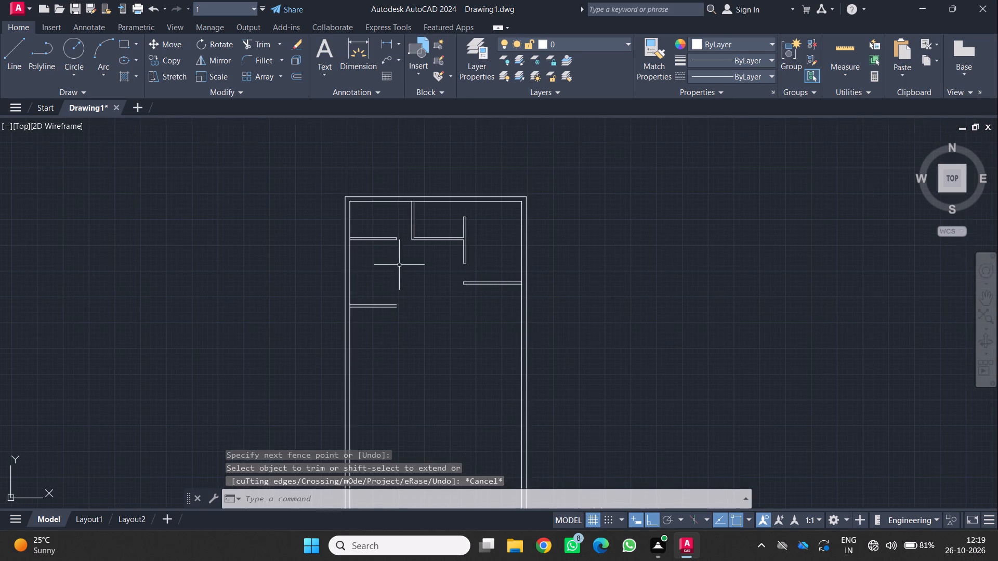
Offset the inner line of the left outer wall 11'6" to the right, into the plan.
scroll(364, 252, "up", 1)
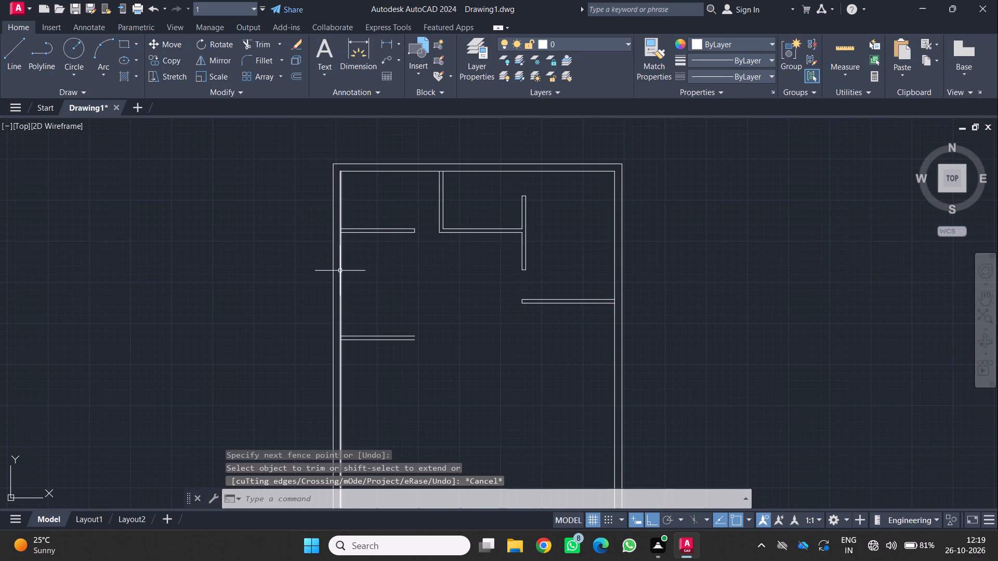
left_click(340, 271)
key("o")
key("Return")
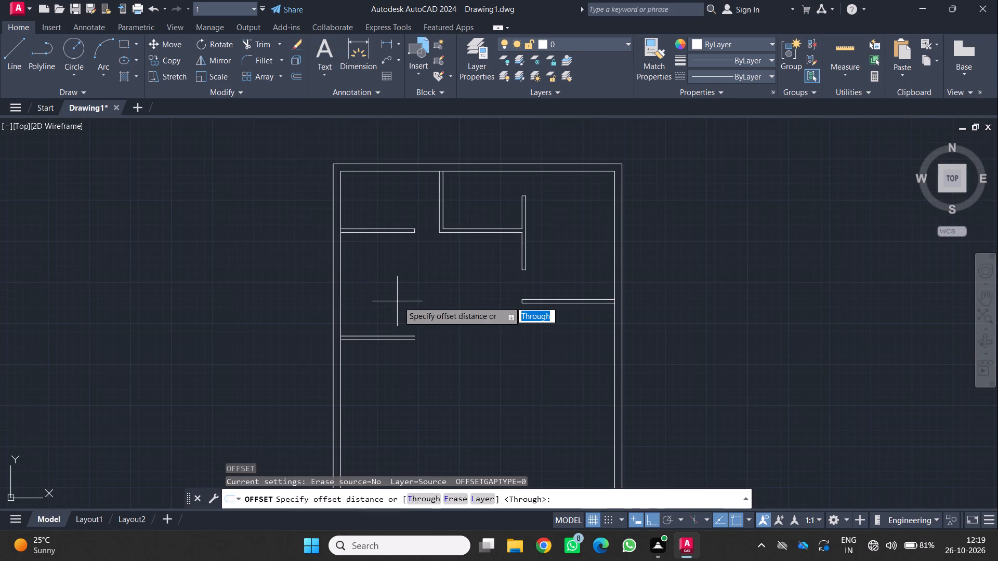
key("1")
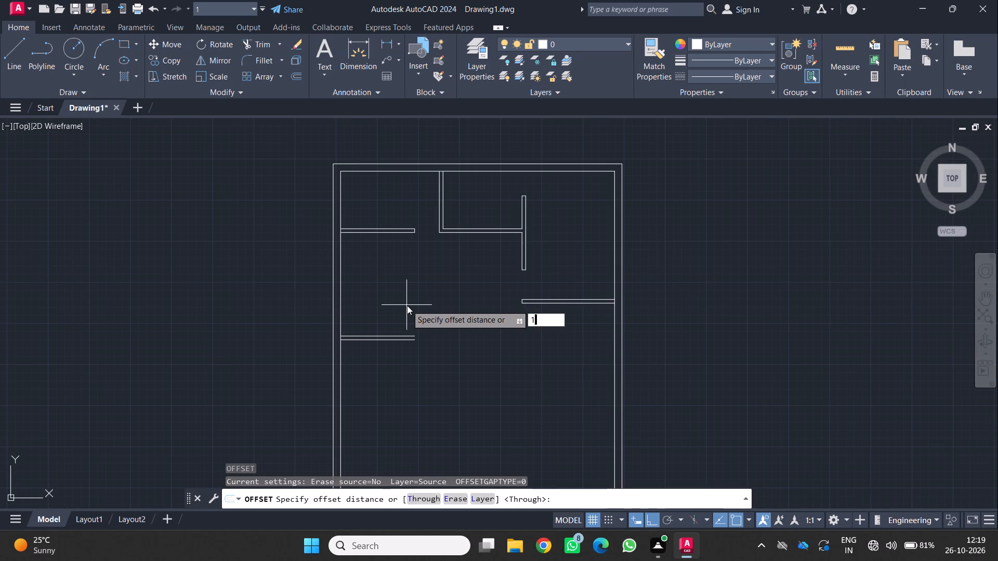
key("1")
key("apostrophe")
key("6")
key("Return")
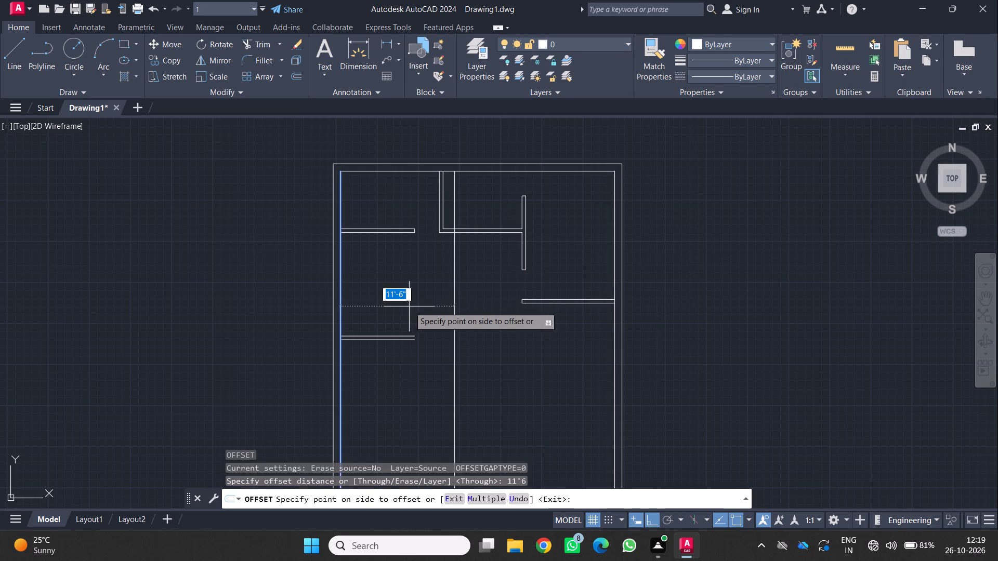
left_click(441, 310)
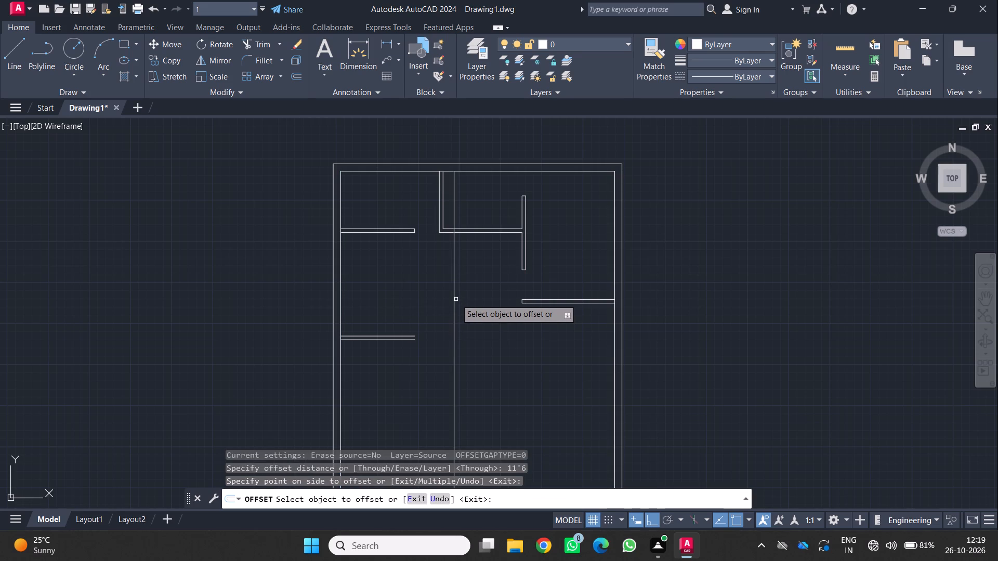
Offset the new vertical line 4.5" to the right to form the partition thickness.
left_click(454, 292)
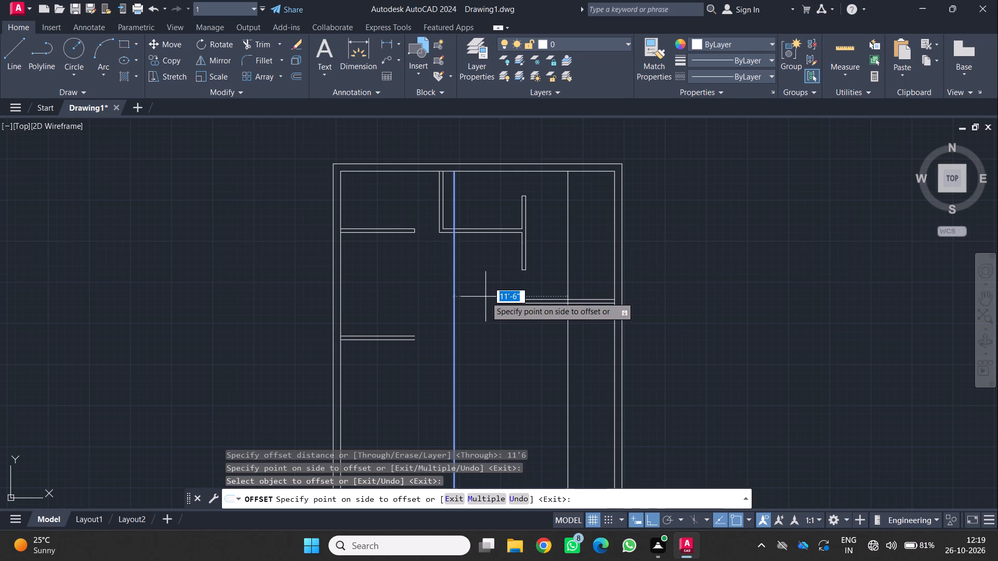
key("4")
key("period")
key("5")
key("Return")
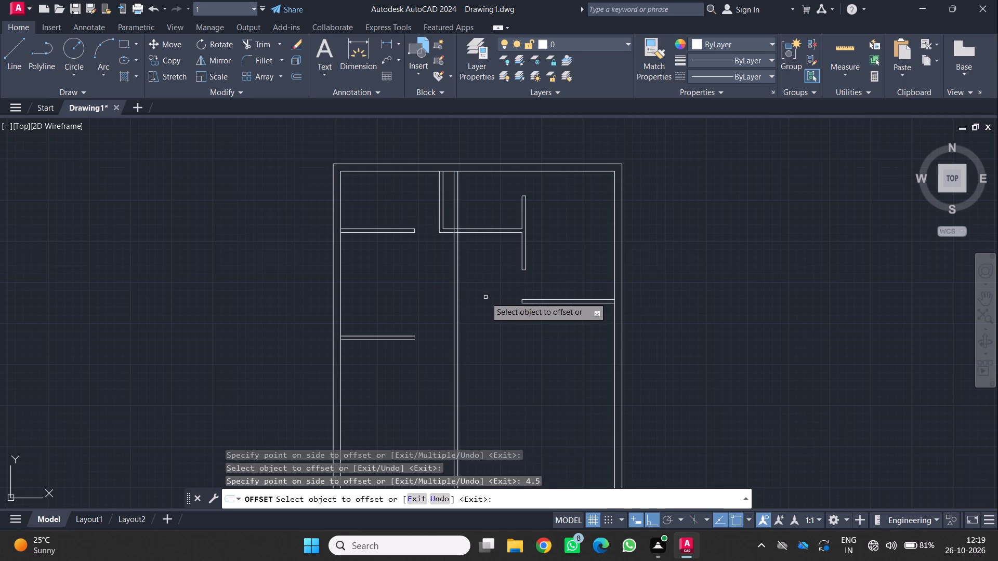
Trim the new vertical partition's two lines where they cross through the thickness of the upper middle horizontal partition.
scroll(438, 290, "down", 1)
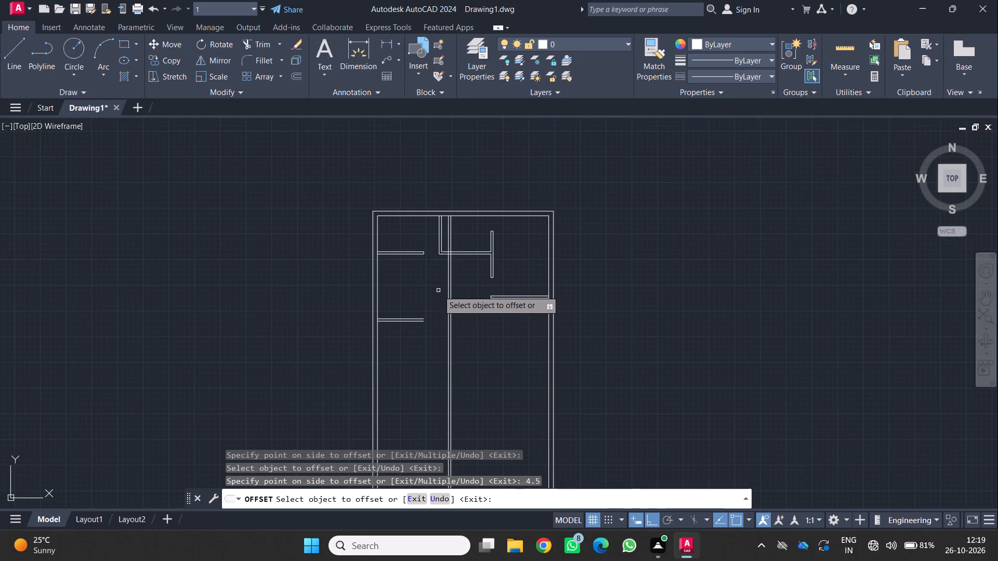
middle_click_drag(440, 278, 439, 298)
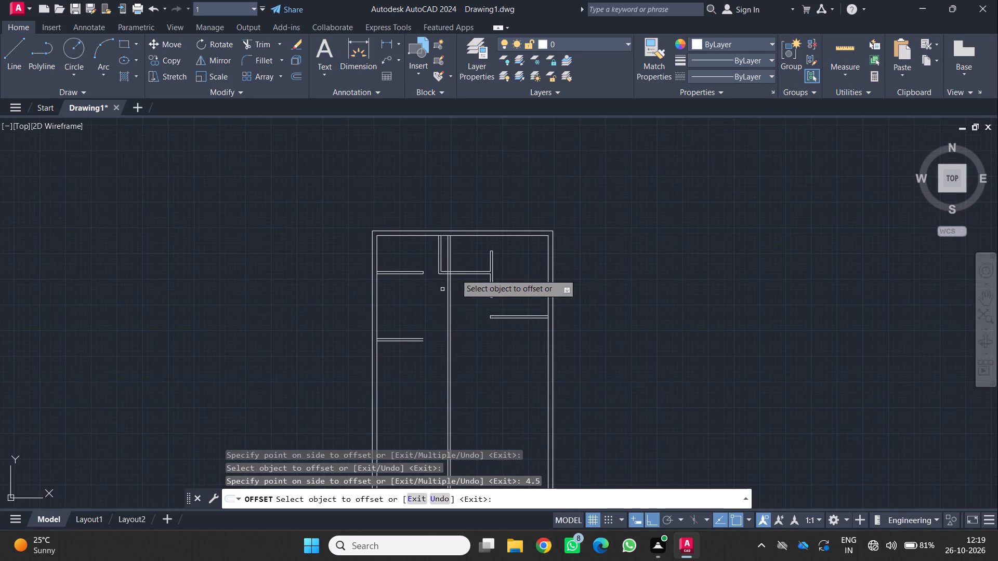
scroll(460, 267, "up", 2)
left_click(249, 45)
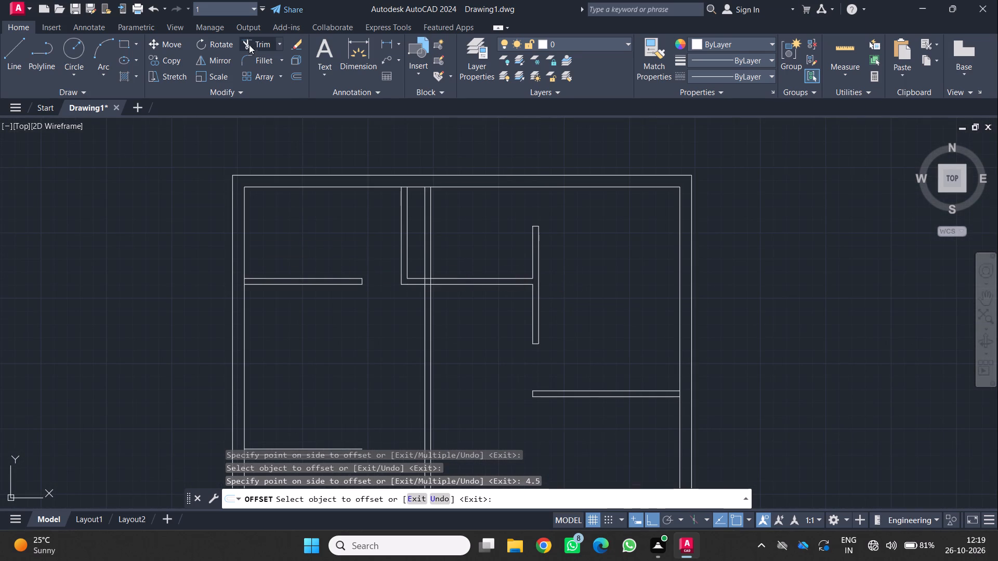
scroll(457, 313, "up", 2)
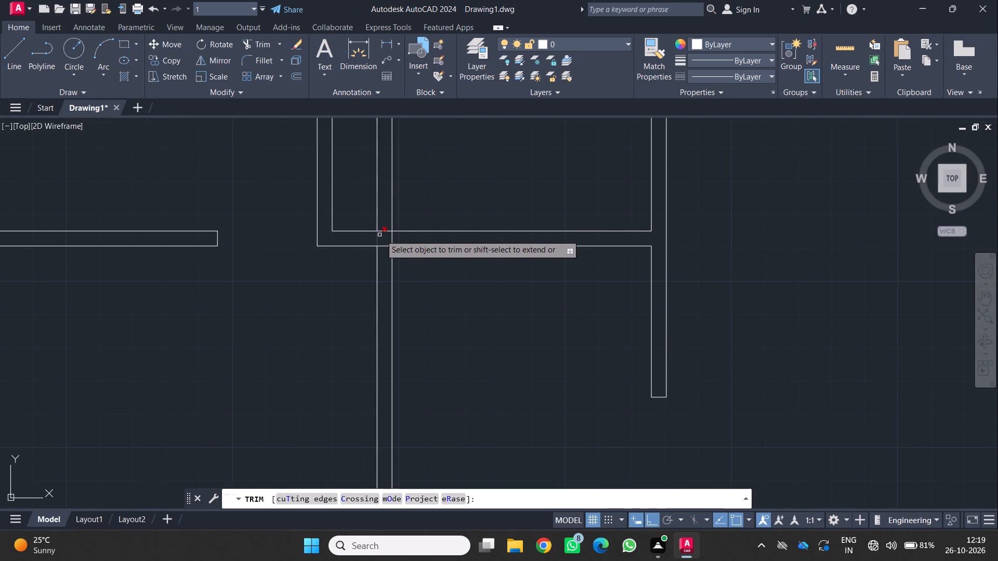
left_click(375, 238)
left_click(397, 236)
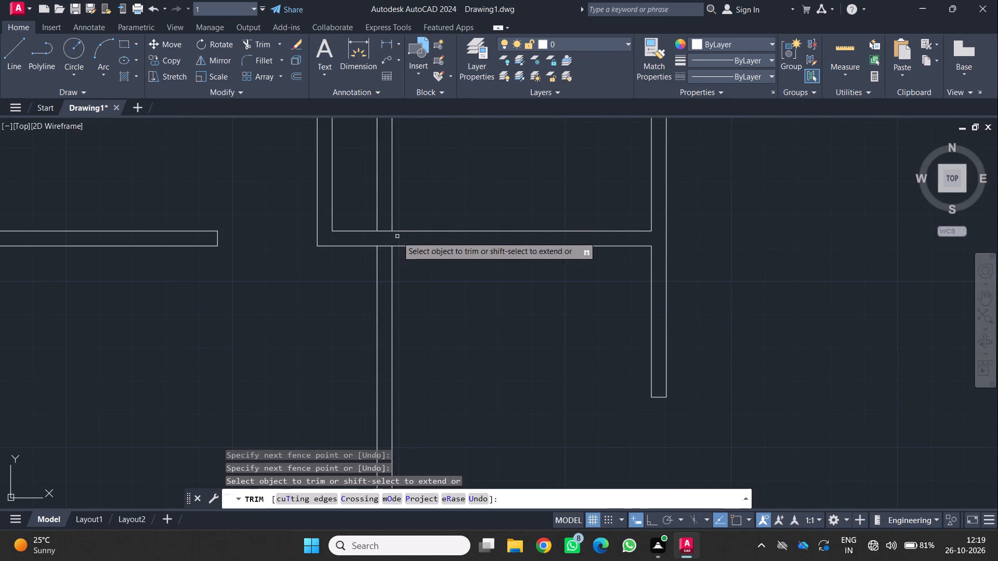
Trim the new vertical partition's two lines between the upper middle horizontal partition and the top outer wall.
scroll(411, 206, "down", 3)
middle_click_drag(412, 204, 425, 261)
scroll(412, 204, "up", 1)
scroll(366, 215, "up", 1)
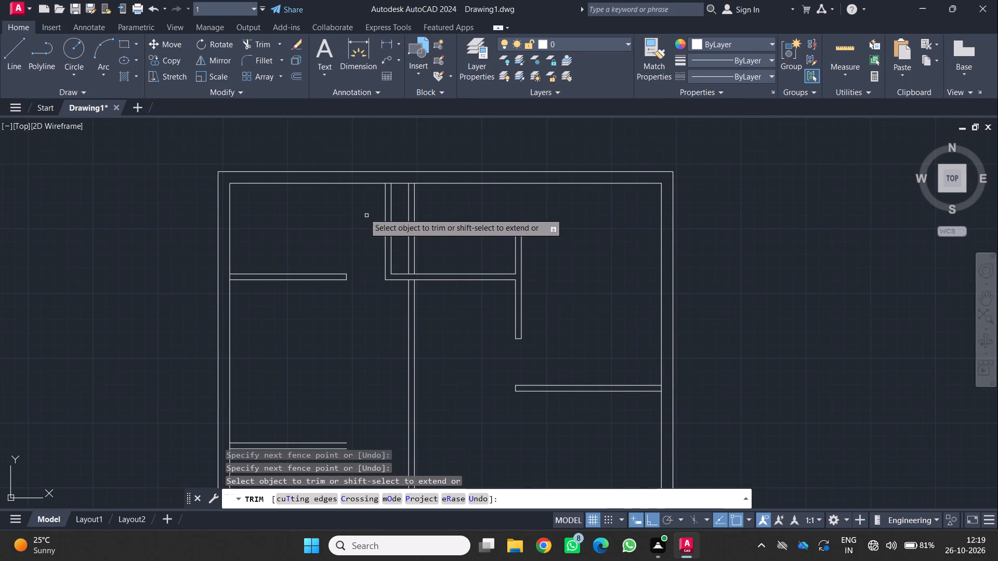
left_click(262, 43)
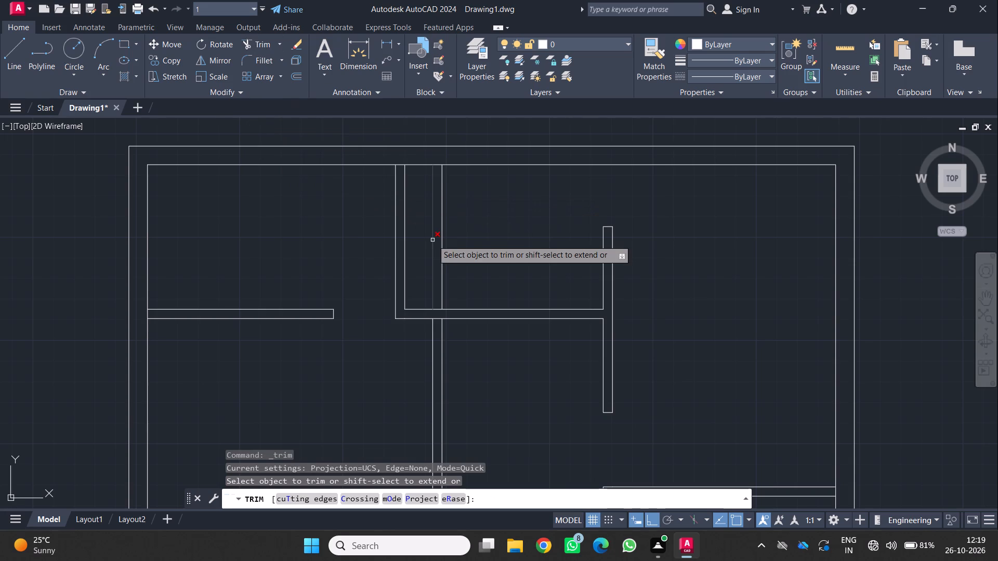
left_click(426, 230)
left_click(453, 232)
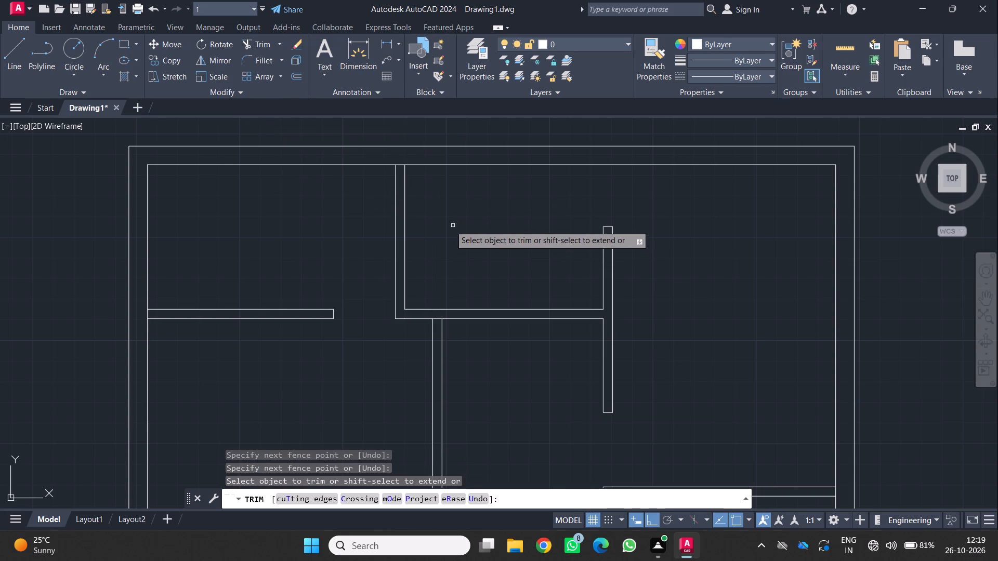
scroll(442, 210, "down", 3)
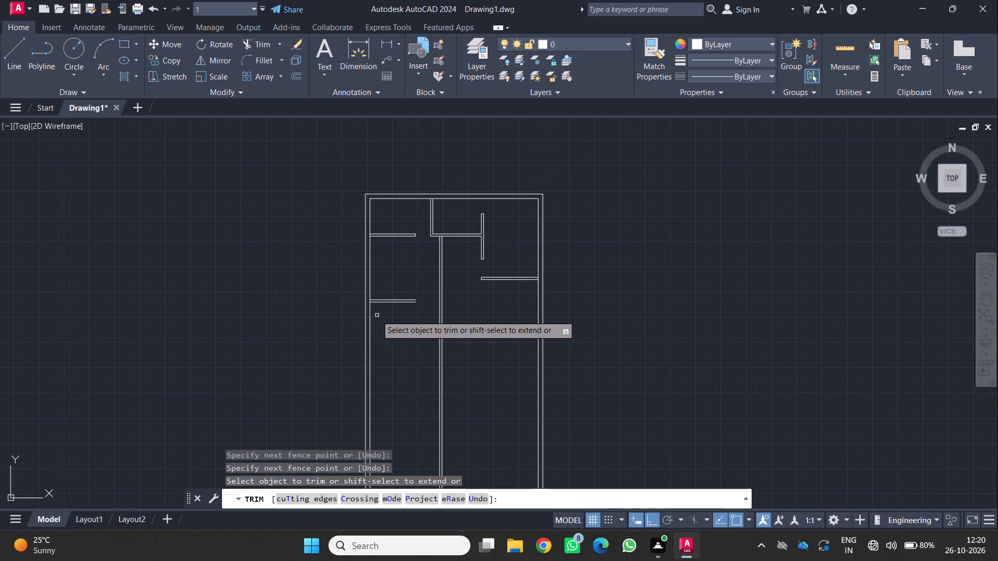
key("Escape")
Draw two lines about 4'5" long continuing the left room's lower horizontal partition to the far line of the new vertical partition.
scroll(411, 308, "up", 2)
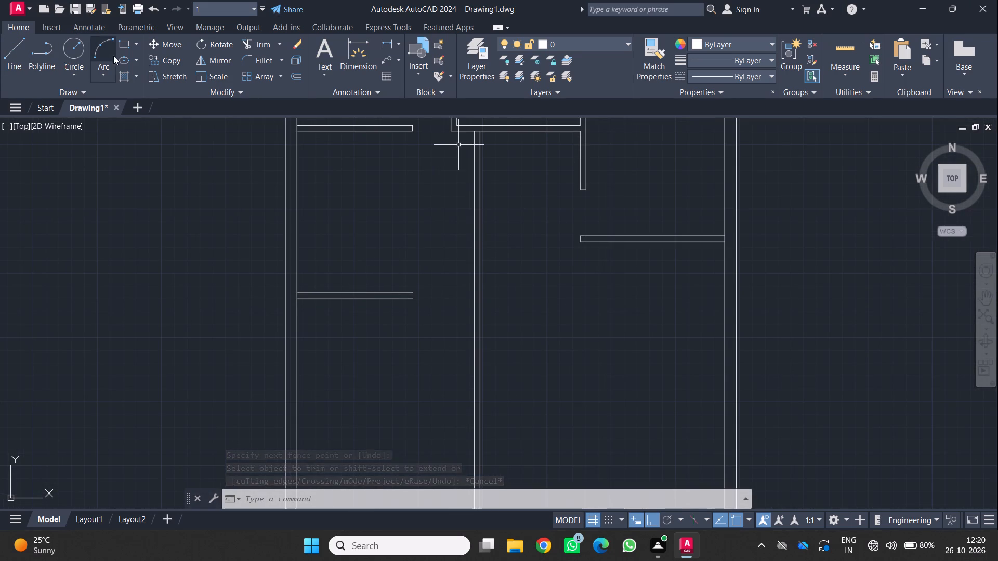
left_click(12, 45)
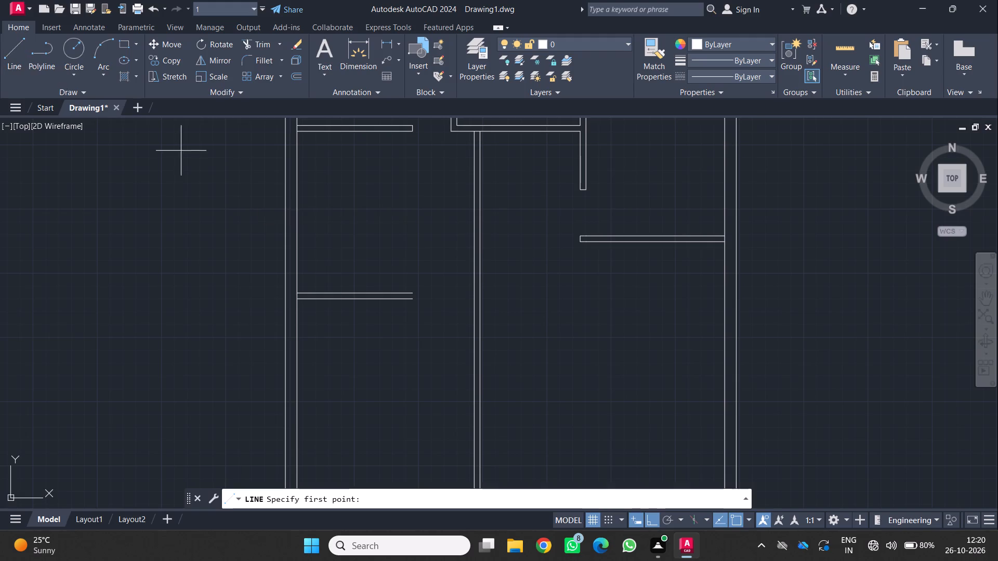
middle_click_drag(364, 279, 324, 189)
scroll(362, 191, "up", 2)
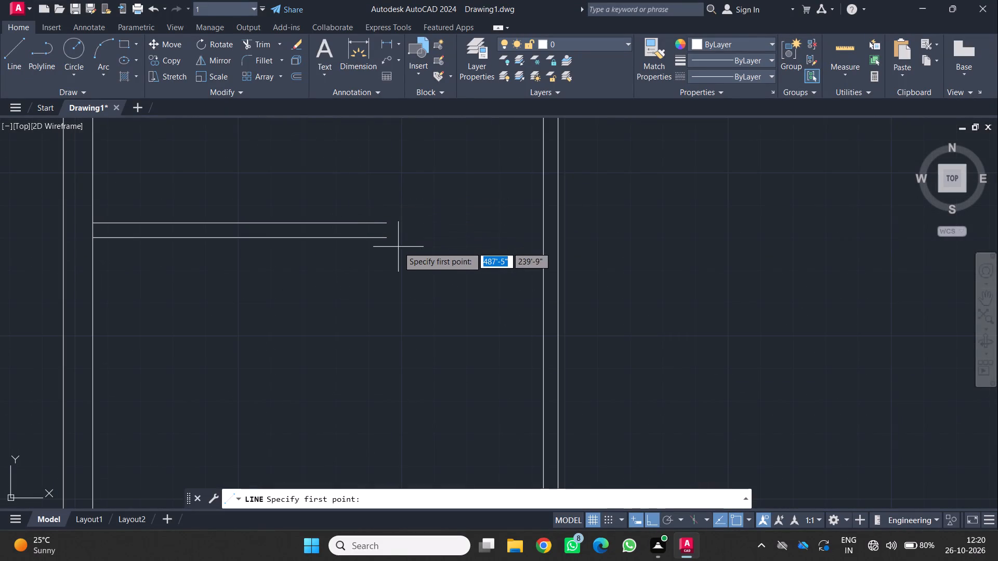
left_click(385, 239)
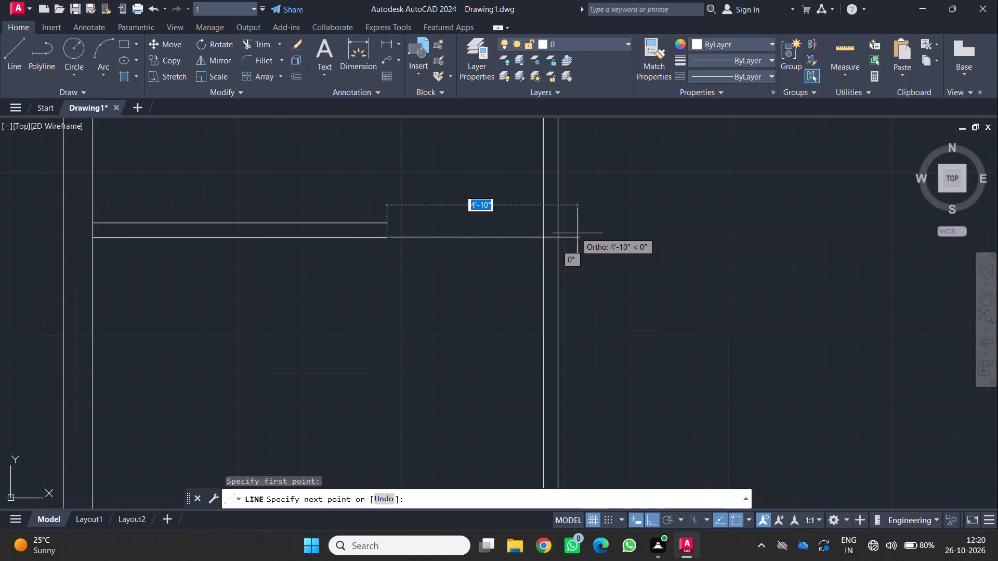
left_click(558, 236)
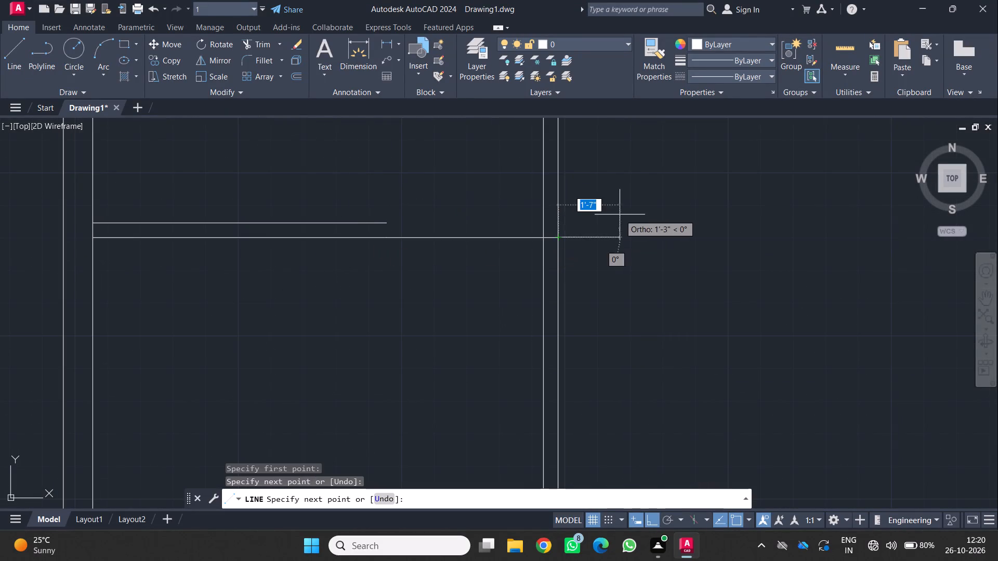
key("space")
key("l")
key("Return")
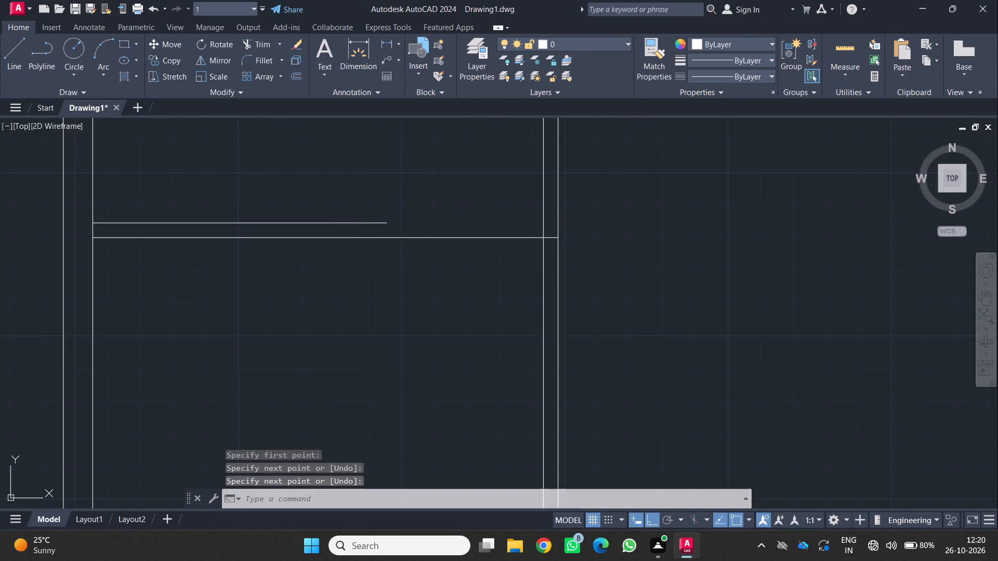
left_click(385, 218)
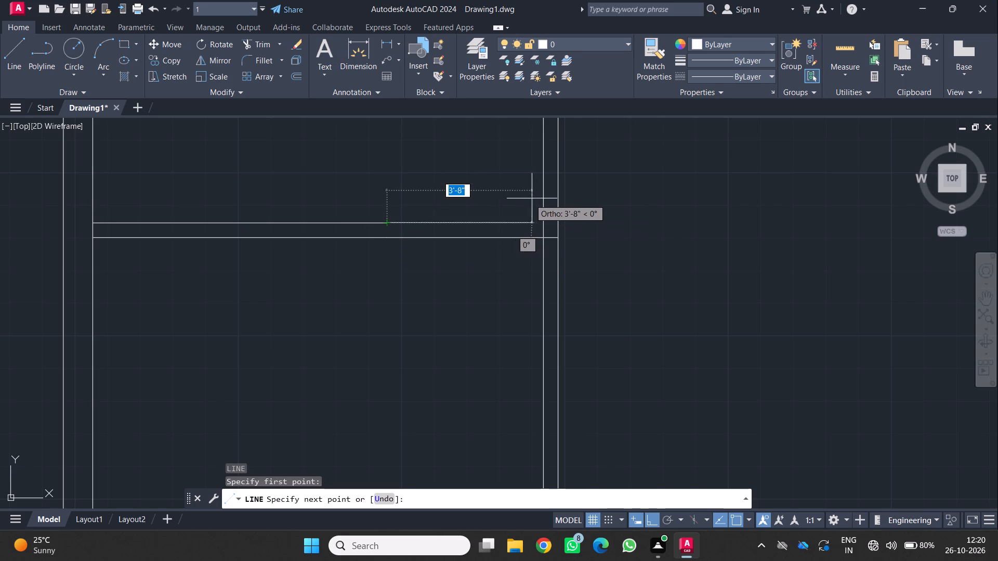
left_click(556, 220)
key("space")
Trim the vertical partition's two lines below the left room's lower horizontal partition.
scroll(560, 191, "down", 2)
middle_click_drag(558, 194, 541, 249)
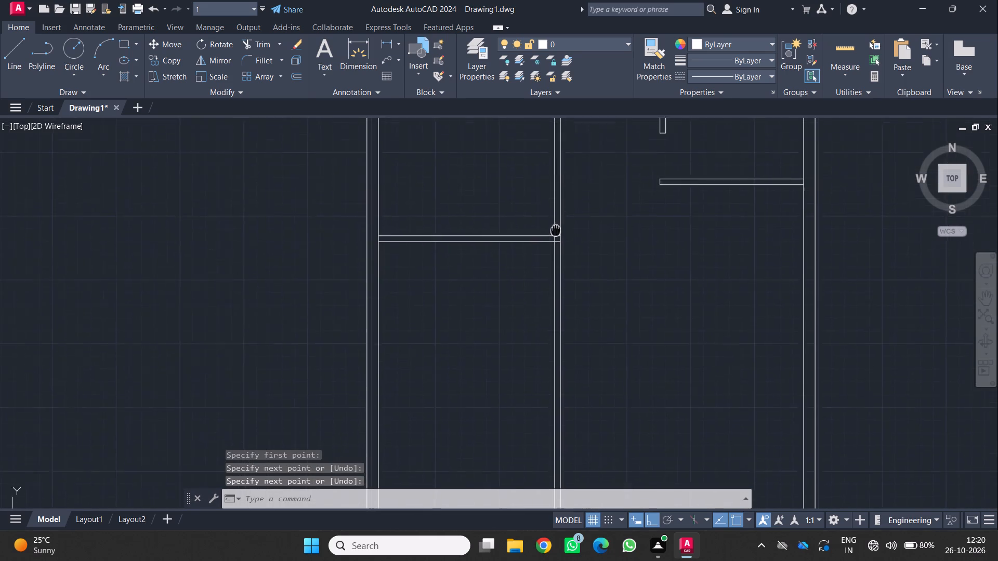
middle_click_drag(541, 249, 528, 255)
scroll(516, 247, "up", 1)
middle_click_drag(509, 241, 457, 245)
middle_click(457, 245)
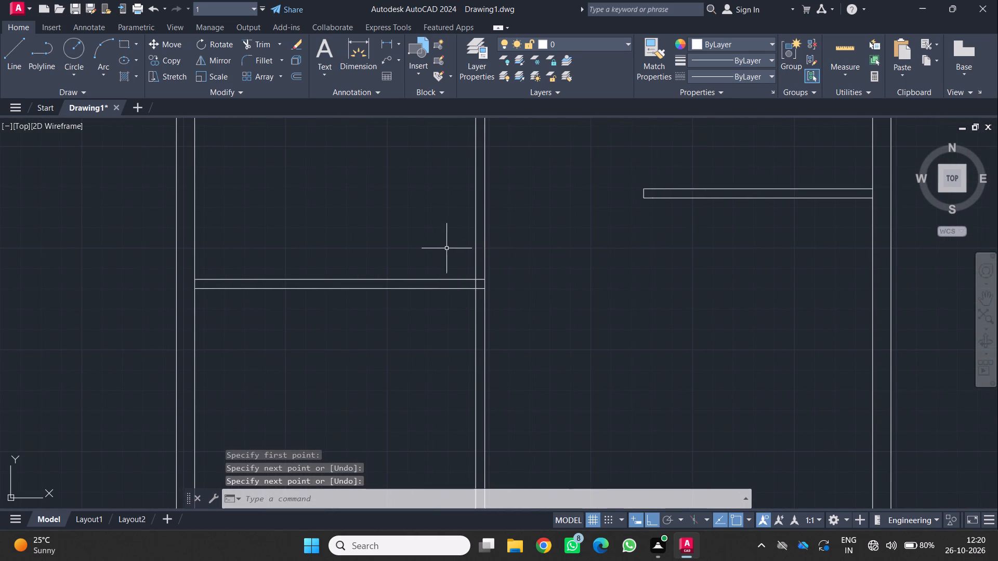
middle_click_drag(466, 270, 468, 213)
scroll(467, 210, "up", 1)
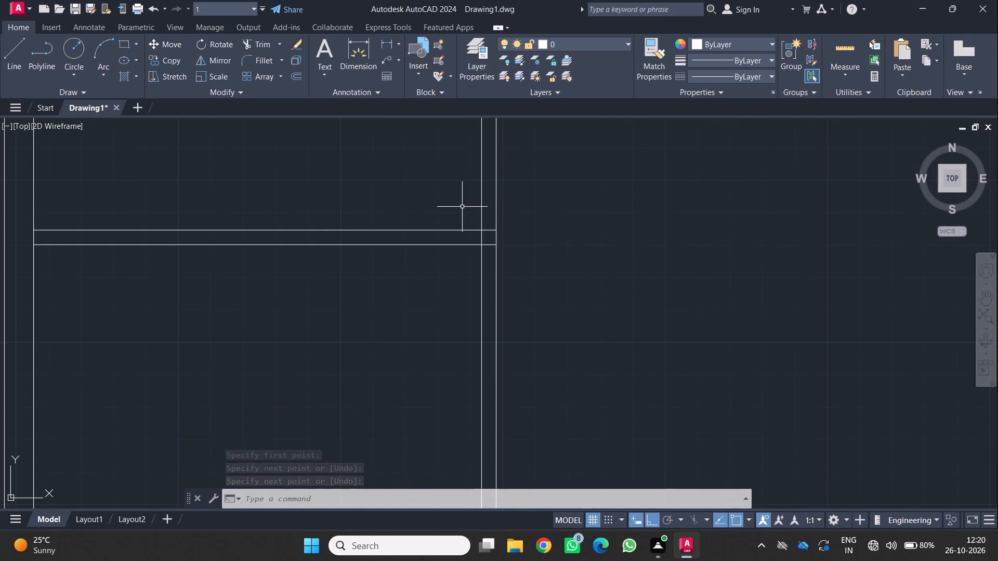
scroll(390, 234, "down", 2)
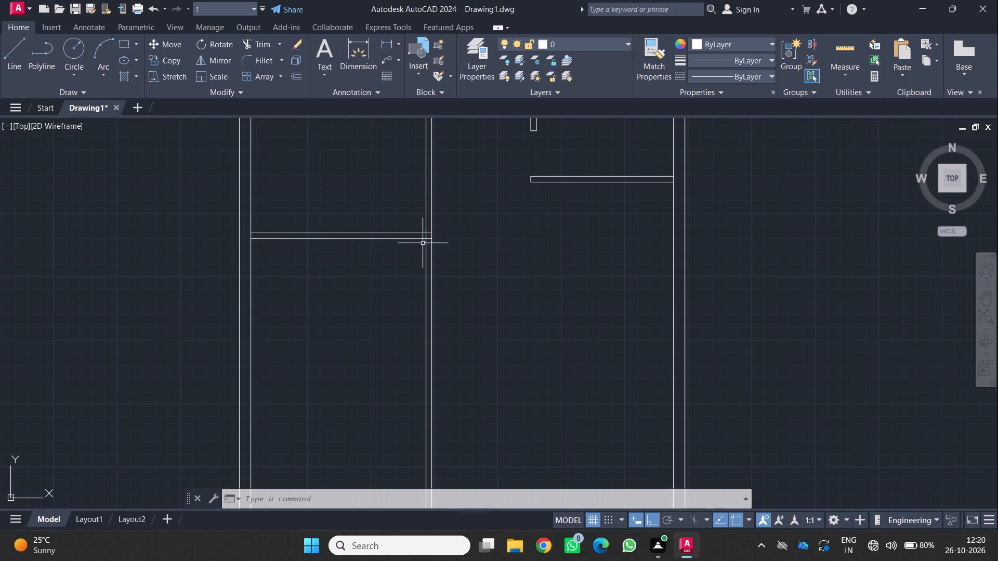
scroll(435, 234, "up", 2)
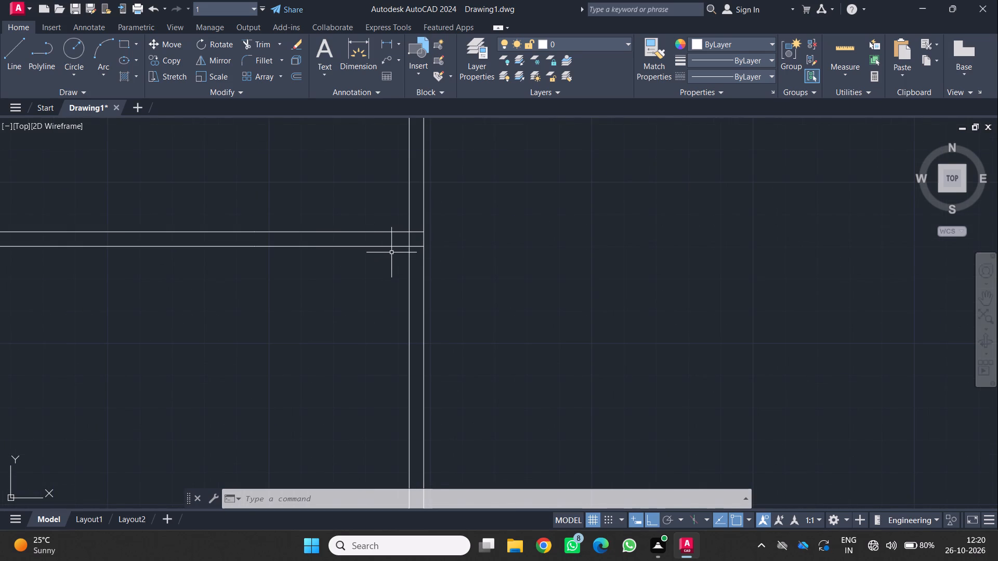
left_click(264, 45)
scroll(294, 280, "down", 2)
left_click_drag(285, 325, 290, 327)
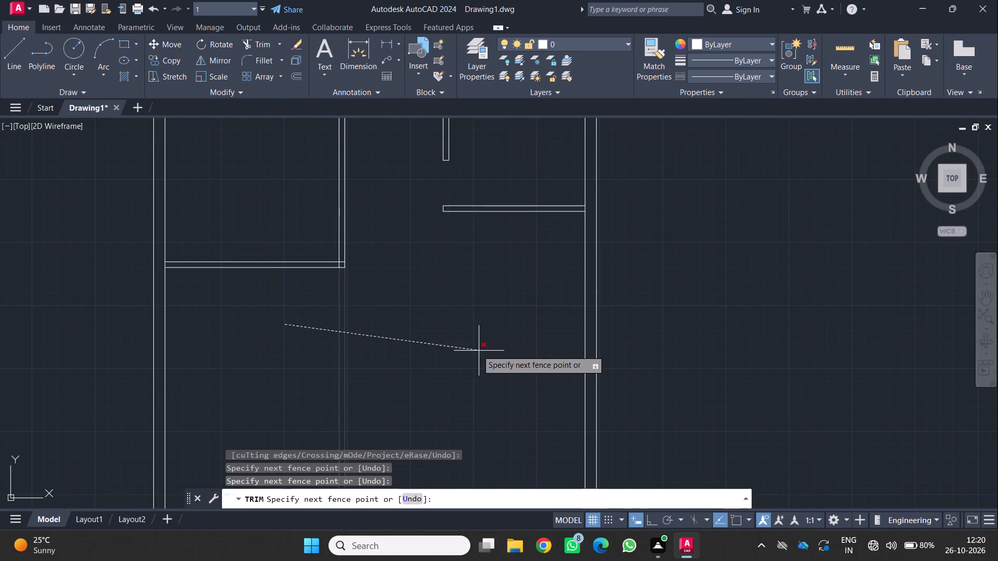
left_click_drag(476, 350, 471, 348)
key("Escape")
Offset the upper line of the lower horizontal partition's end portion 3' upward as a door-opening guide.
scroll(261, 268, "up", 2)
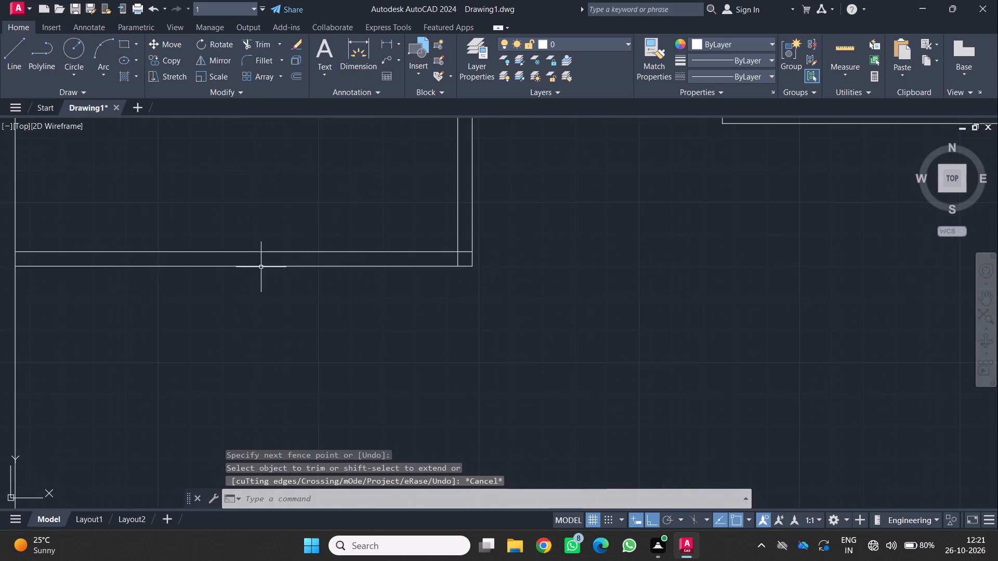
left_click(421, 251)
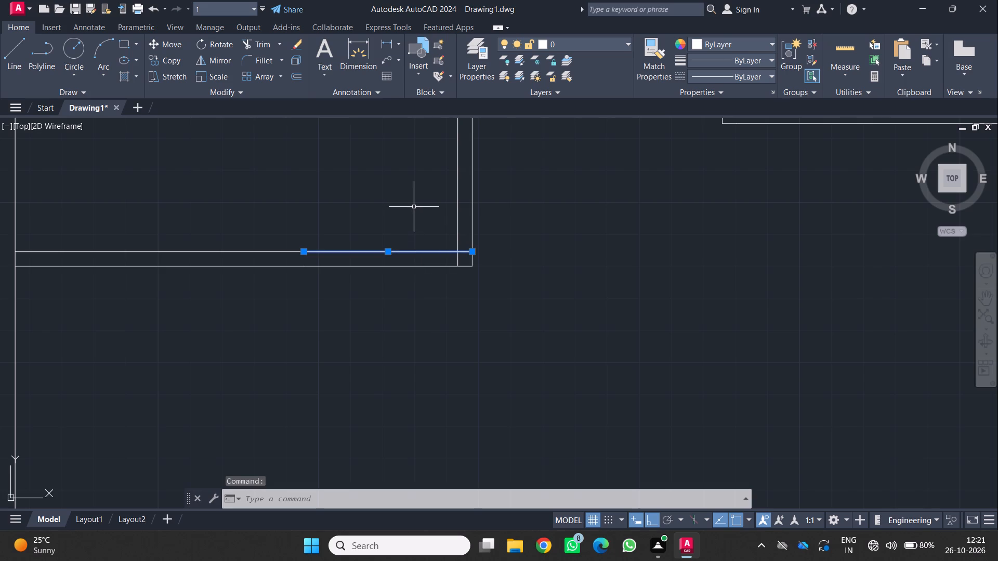
key("o")
key("Return")
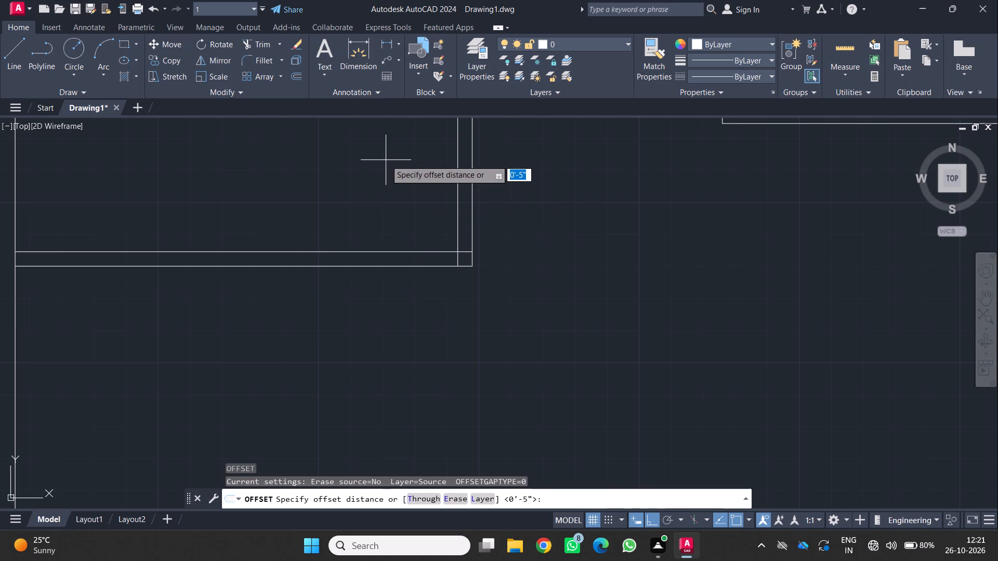
middle_click_drag(385, 163, 386, 234)
middle_click(386, 234)
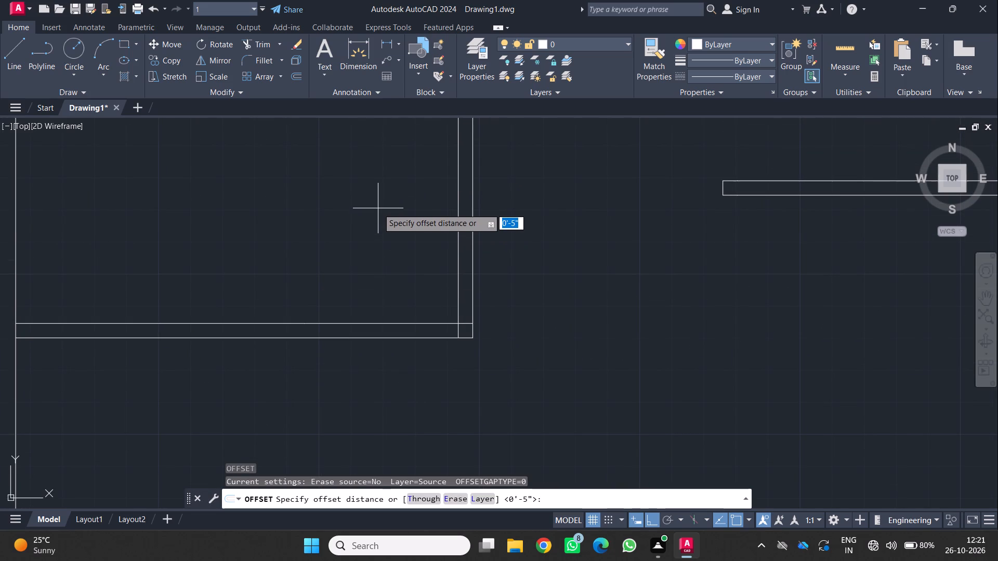
key("3")
key("apostrophe")
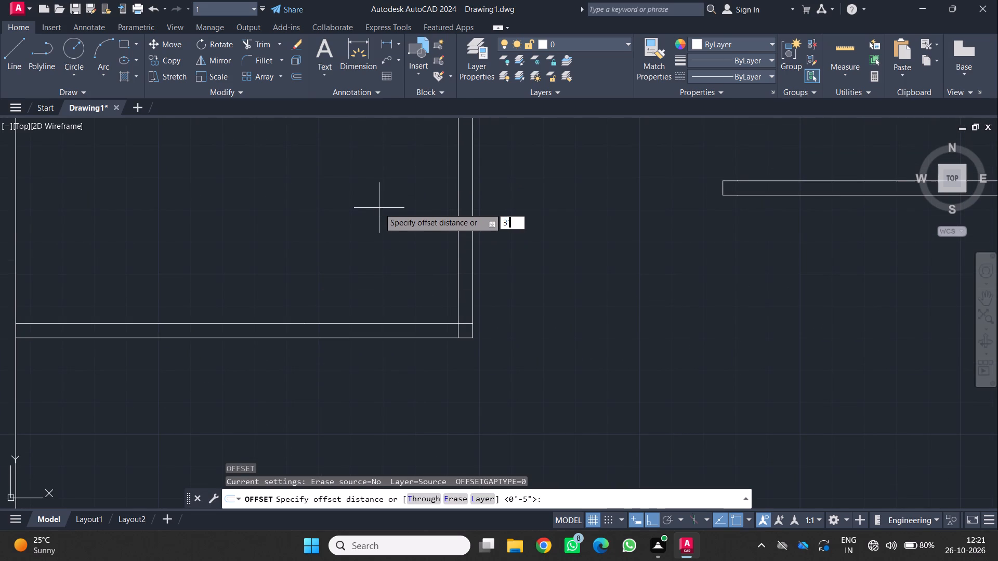
key("Return")
left_click(378, 208)
scroll(369, 206, "down", 2)
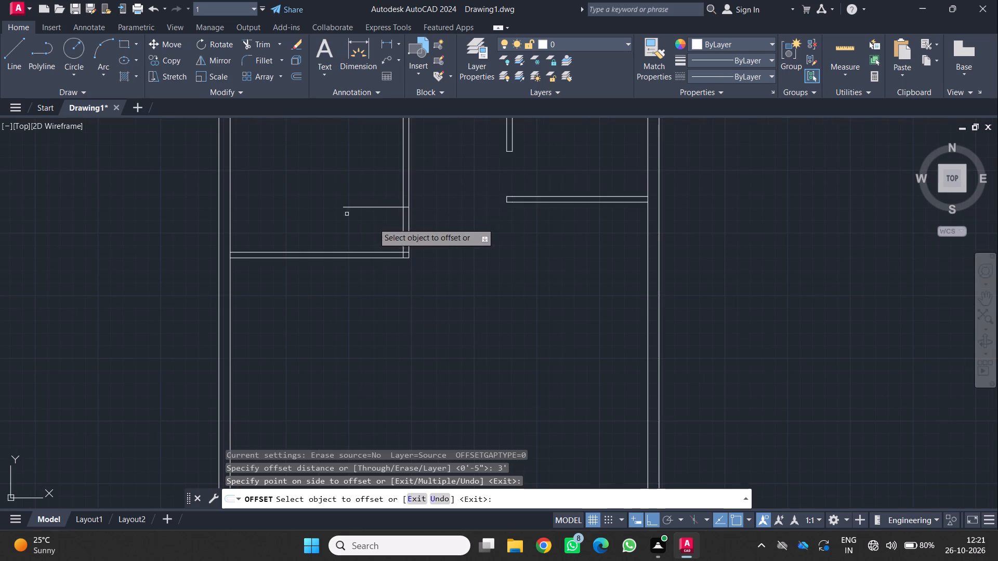
Cut the door opening by trimming the vertical partition's two lines below the 3' guide, and remove the guide's leftover overhang.
left_click(262, 45)
scroll(357, 248, "up", 1)
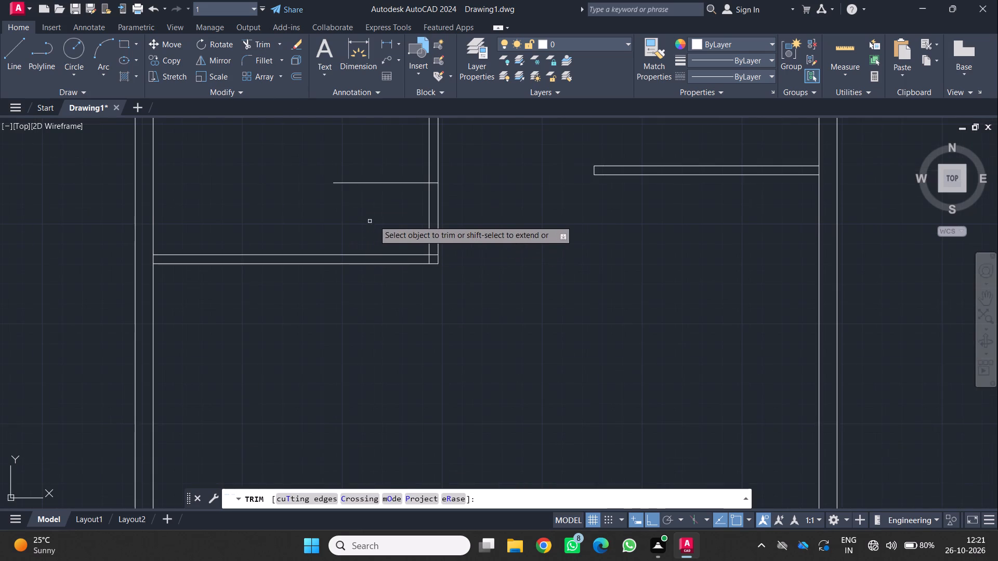
left_click(375, 219)
left_click(479, 209)
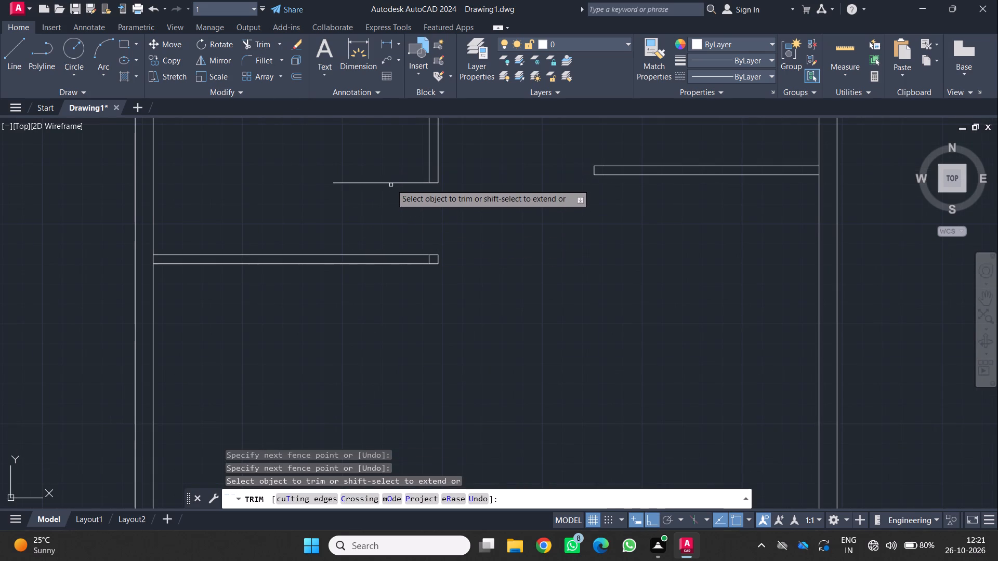
left_click(391, 182)
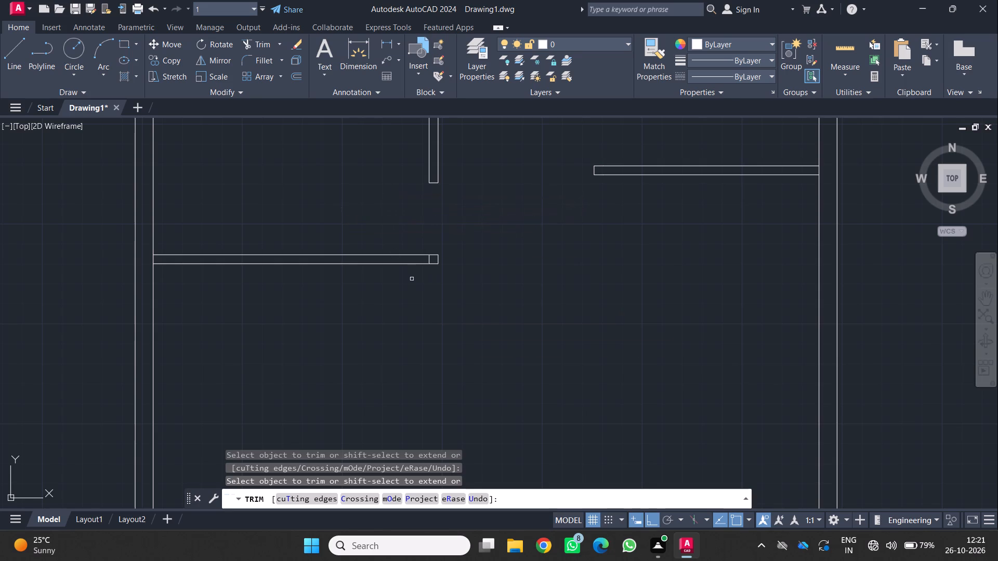
Trim the inner vertical line crossing the lower horizontal partition's thickness near its free end.
scroll(480, 323, "up", 2)
left_click(331, 167)
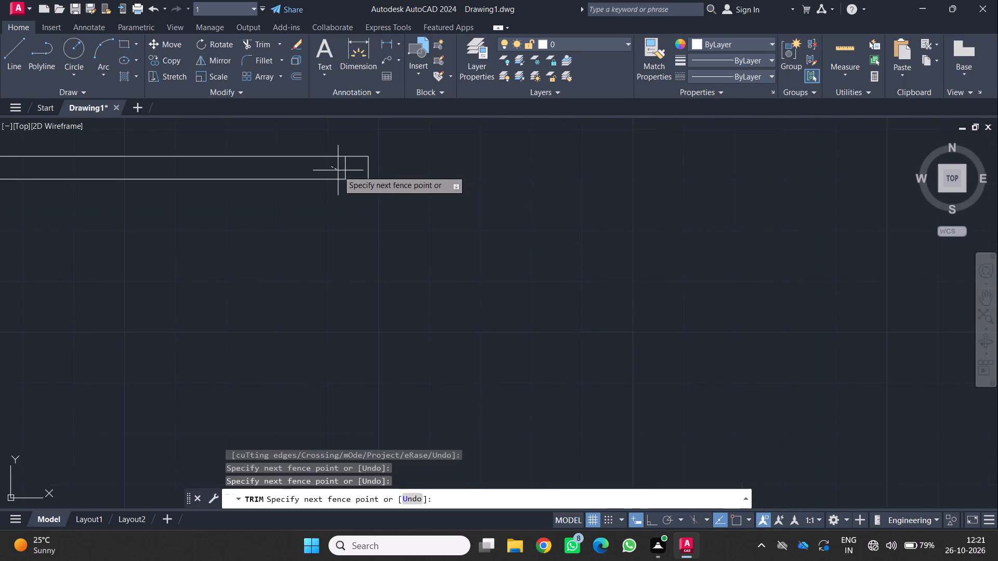
left_click(350, 169)
key("Escape")
Offset the bottom line of the left room's lower horizontal partition 8' downward.
scroll(332, 167, "down", 3)
middle_click_drag(310, 186, 365, 256)
middle_click(365, 252)
scroll(338, 208, "down", 1)
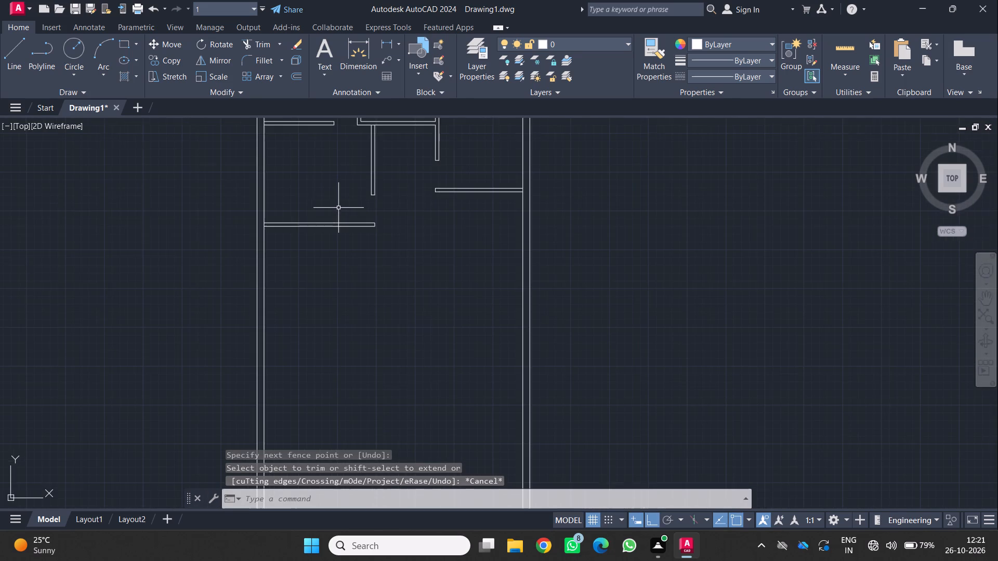
middle_click_drag(338, 207, 358, 263)
scroll(349, 245, "down", 1)
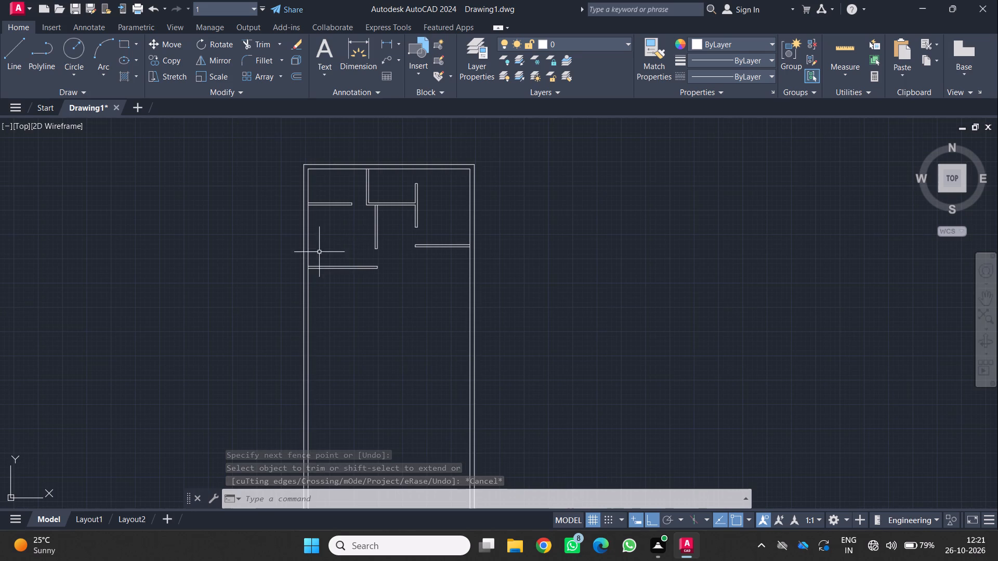
middle_click_drag(273, 253, 347, 207)
middle_click(347, 207)
middle_click_drag(354, 255, 325, 253)
middle_click(325, 253)
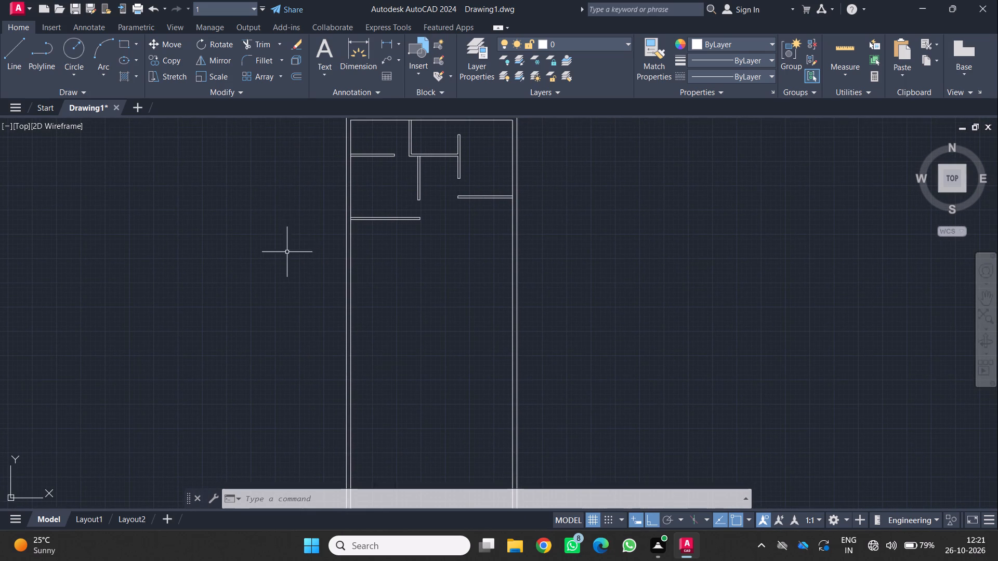
middle_click_drag(289, 244, 343, 213)
middle_click(343, 213)
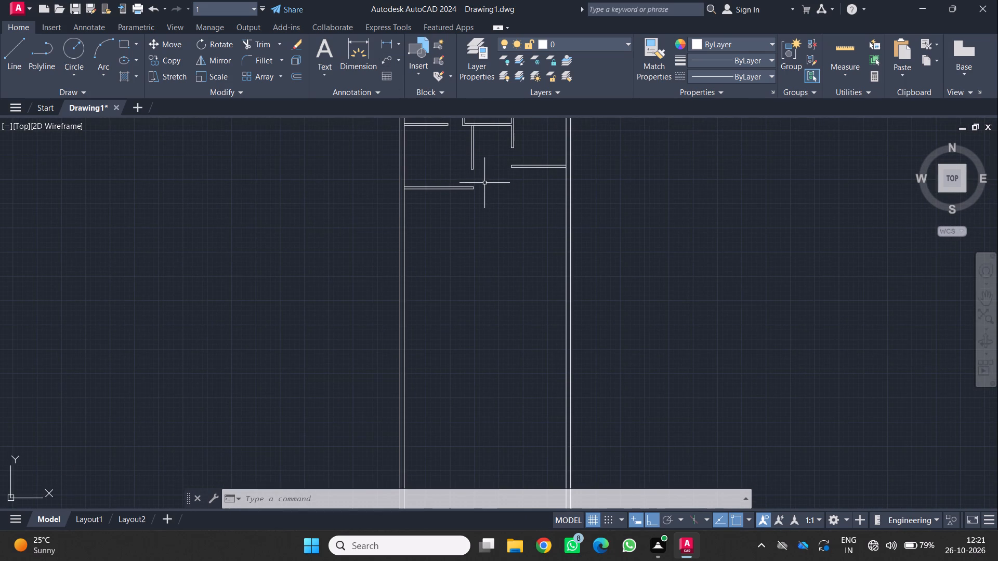
middle_click_drag(483, 182, 441, 201)
scroll(483, 182, "up", 1)
scroll(353, 201, "up", 1)
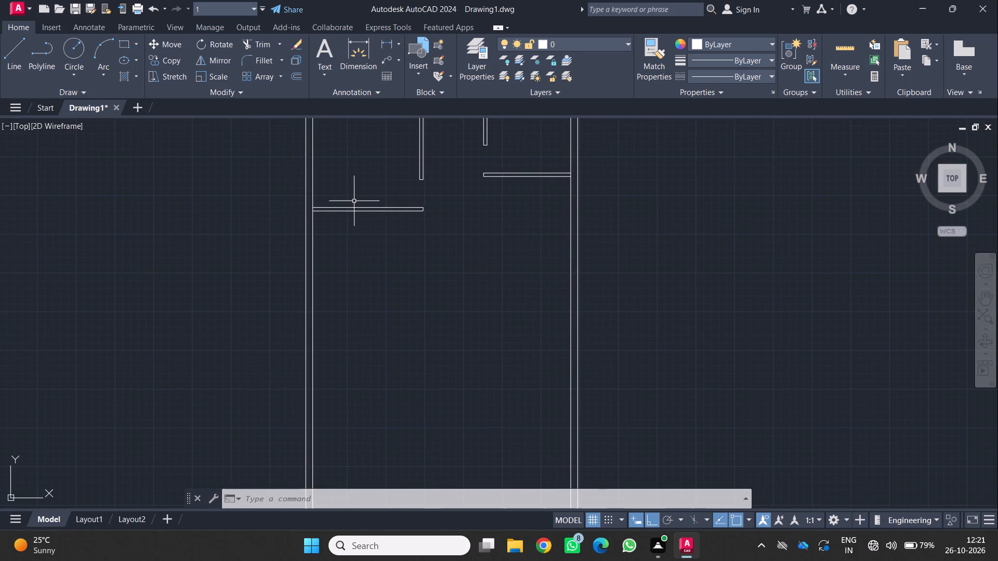
left_click(341, 217)
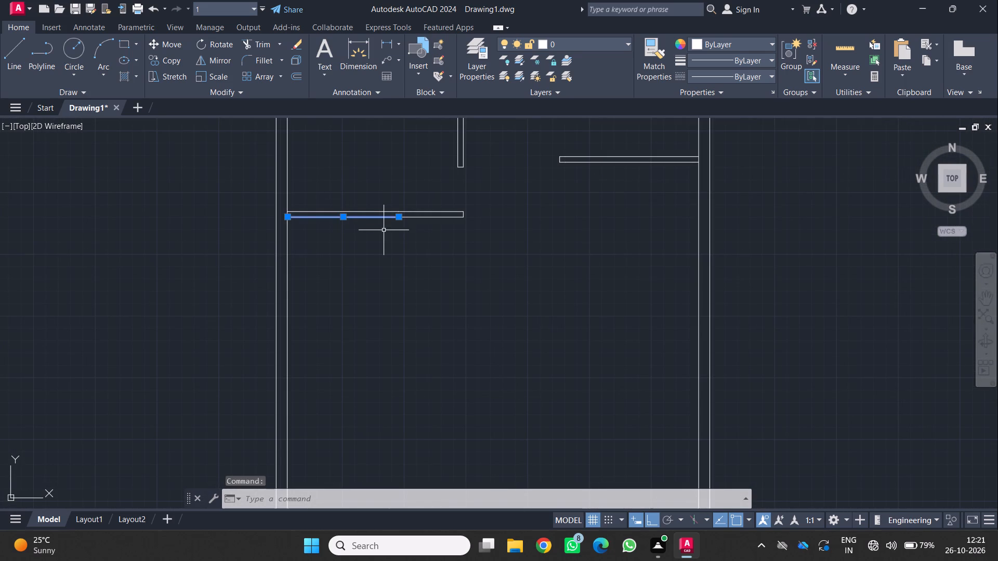
key("o")
key("Return")
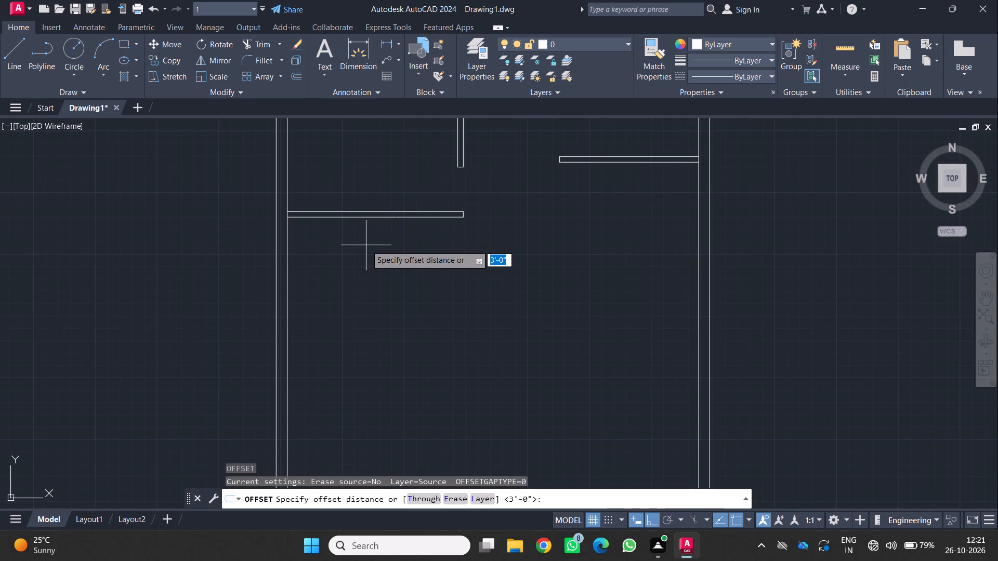
key("8")
key("apostrophe")
key("Return")
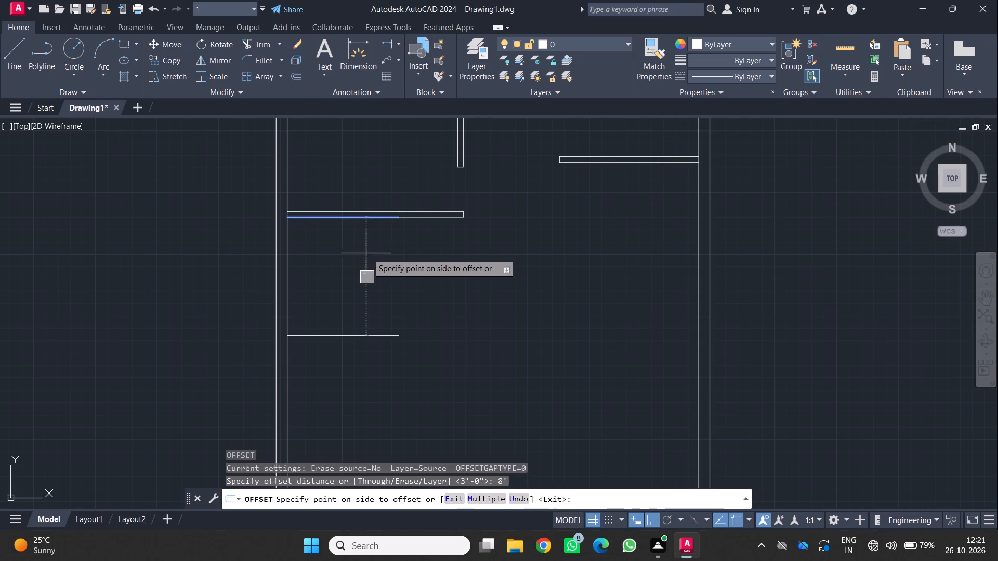
left_click(368, 253)
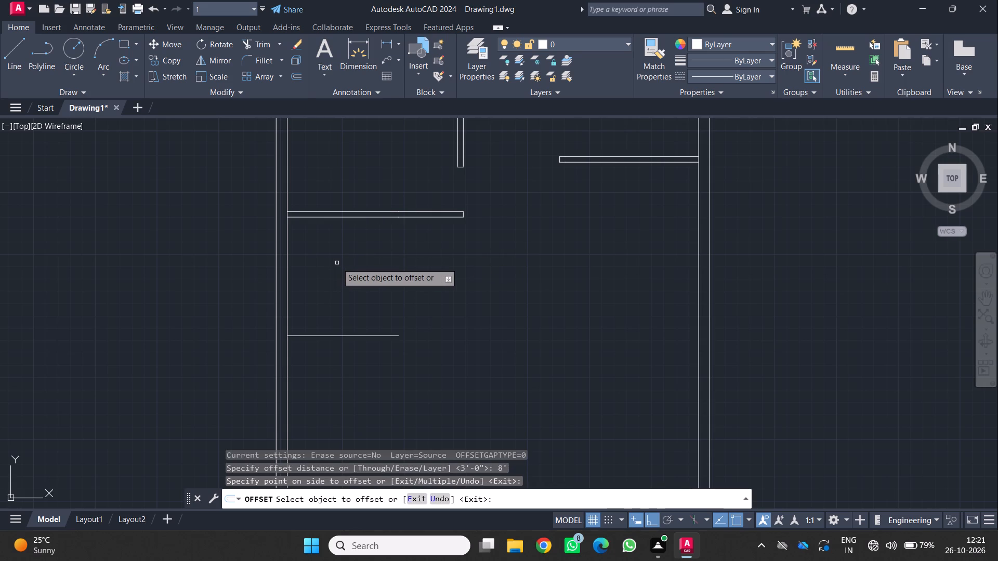
Offset the left outer wall's inner line 7' to the right.
left_click(288, 269)
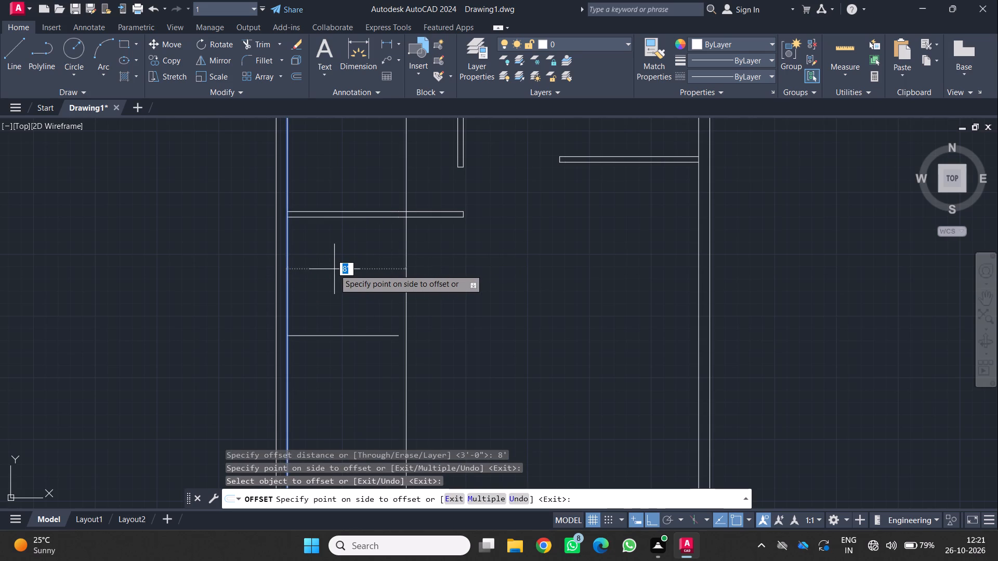
type("7'")
key("Return")
left_click(367, 258)
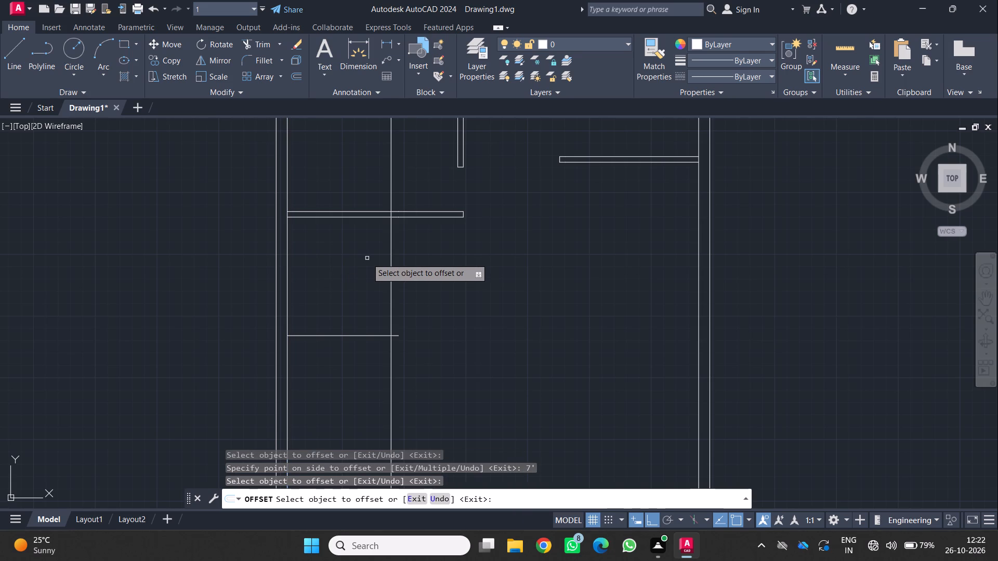
Offset the new lower horizontal line 4.5" downward to form the partition thickness.
scroll(316, 274, "down", 1)
scroll(335, 324, "up", 2)
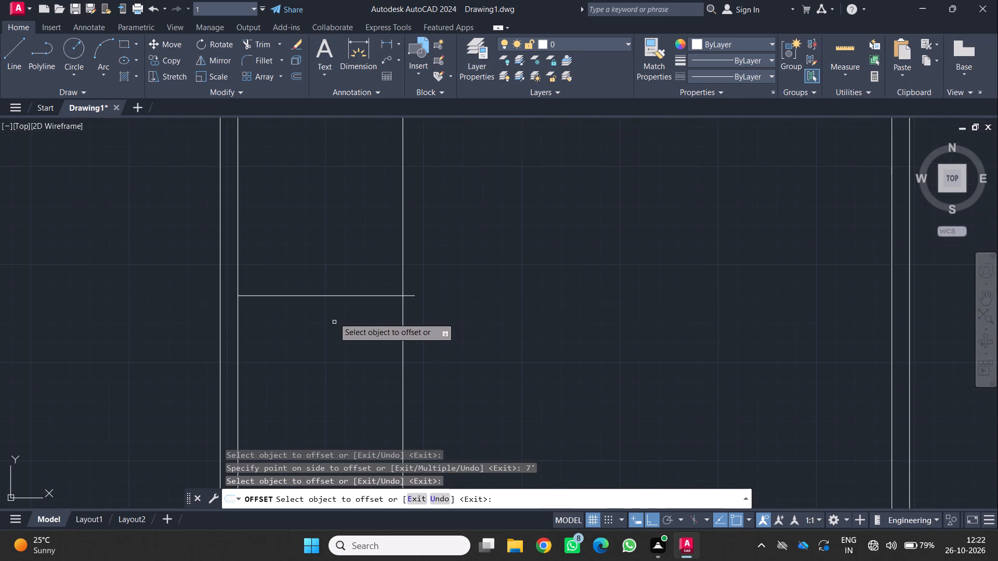
left_click(329, 295)
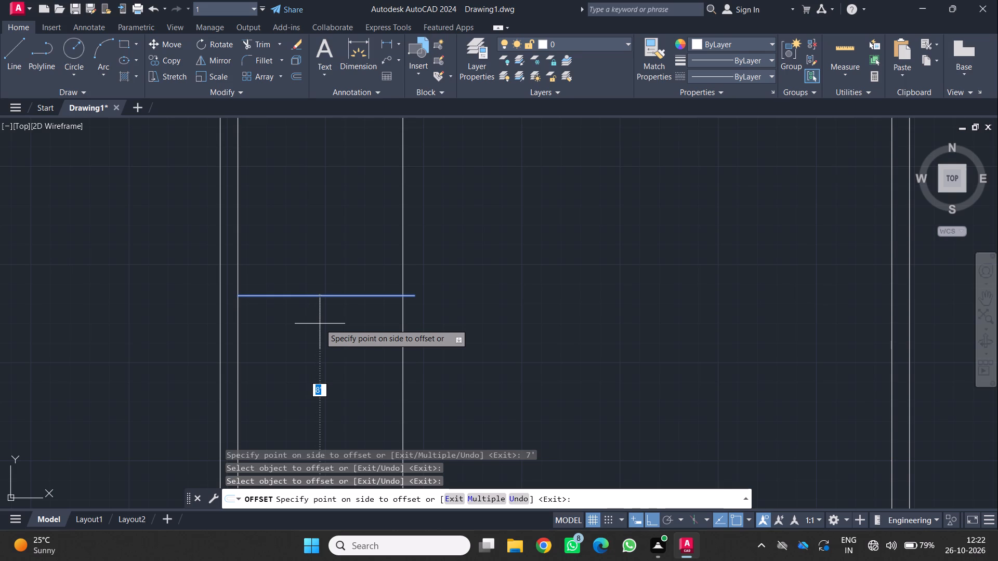
key("4")
key("period")
key("5")
key("Return")
Offset the new vertical line, 7' from the left outer wall, 4.5" to the right to form the partition thickness.
scroll(333, 316, "down", 2)
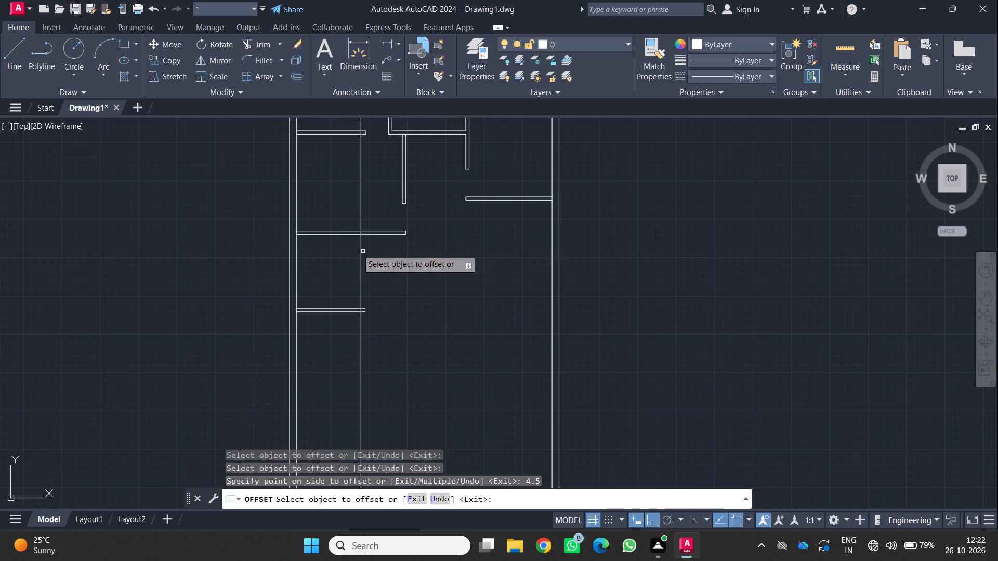
scroll(351, 245, "up", 1)
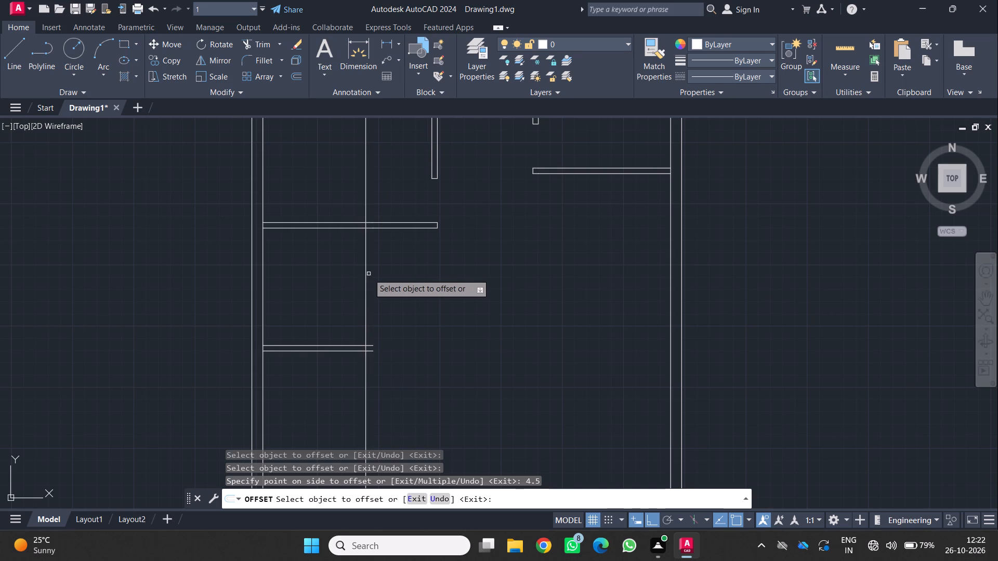
left_click(366, 272)
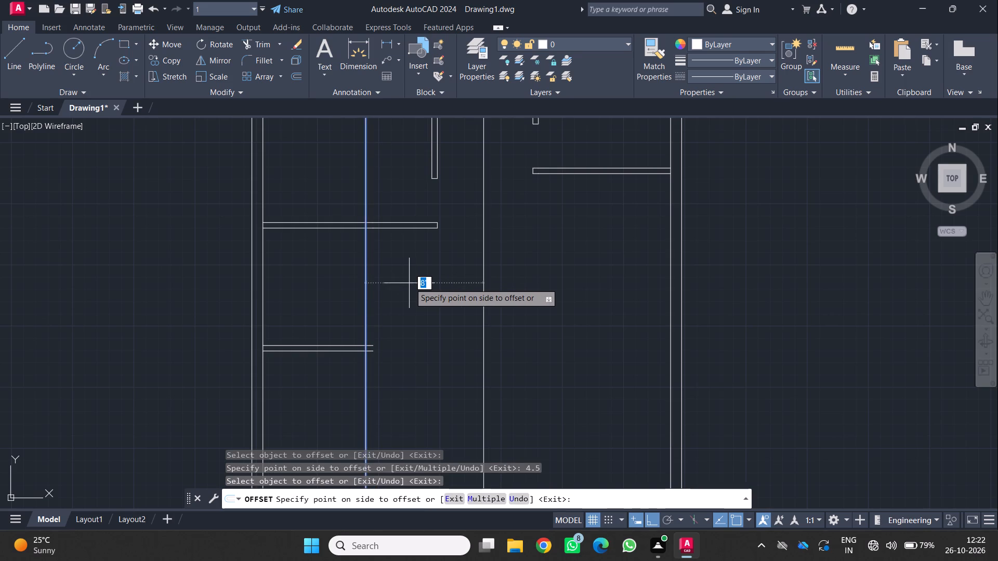
key("4")
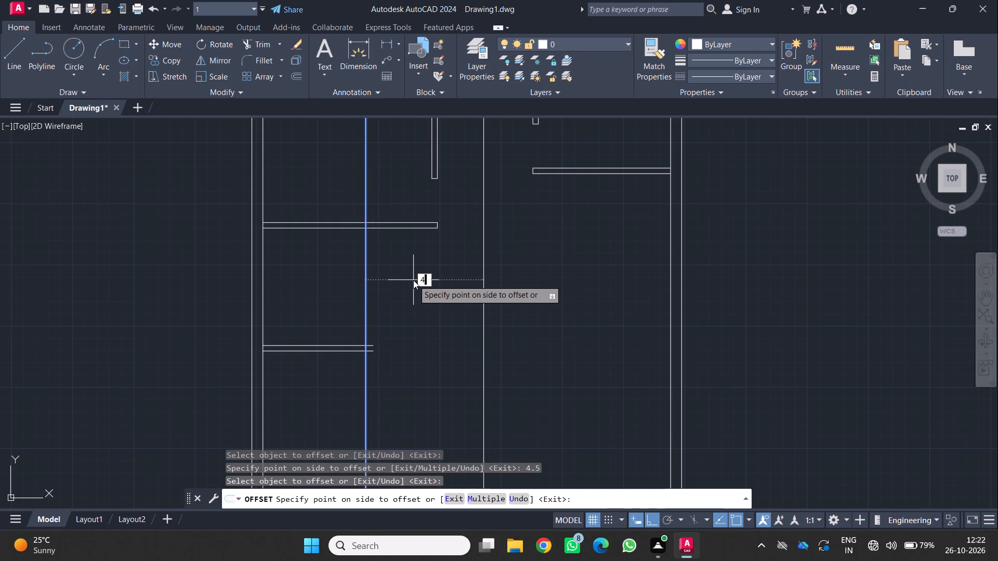
key("period")
key("5")
key("Return")
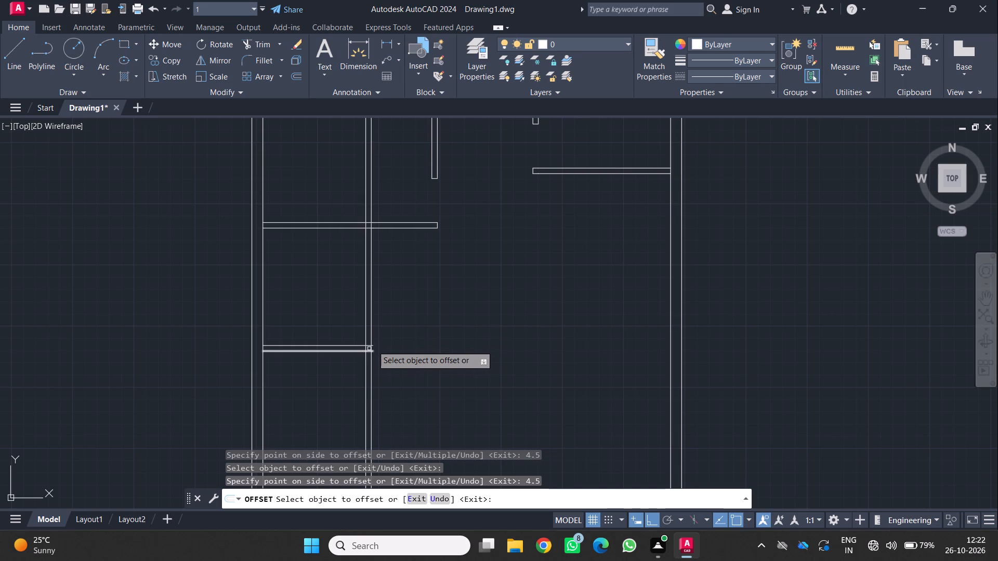
Draw a vertical guide line about 10'-4" downward from the free end of the horizontal partition above the new one.
scroll(347, 329, "down", 2)
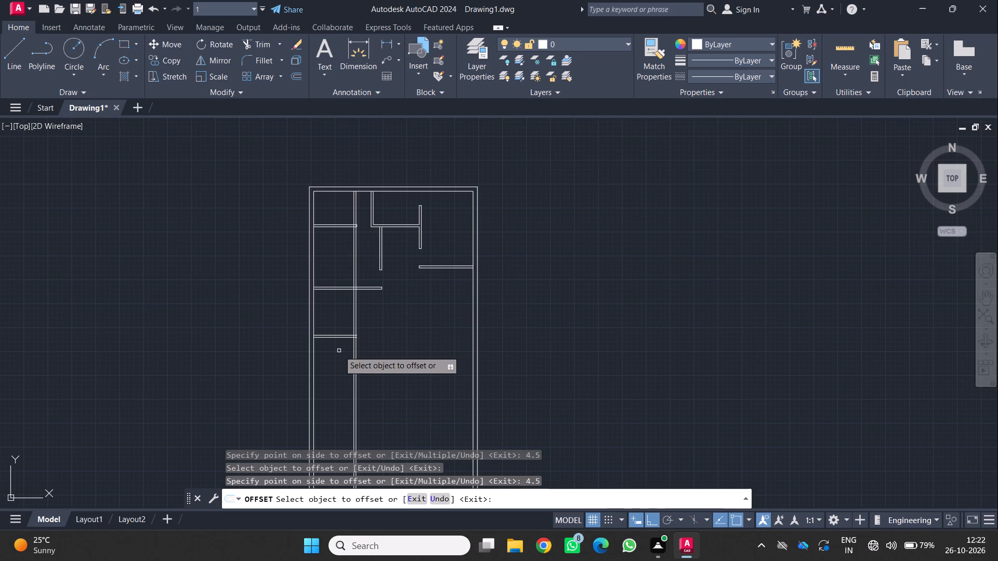
scroll(350, 342, "up", 1)
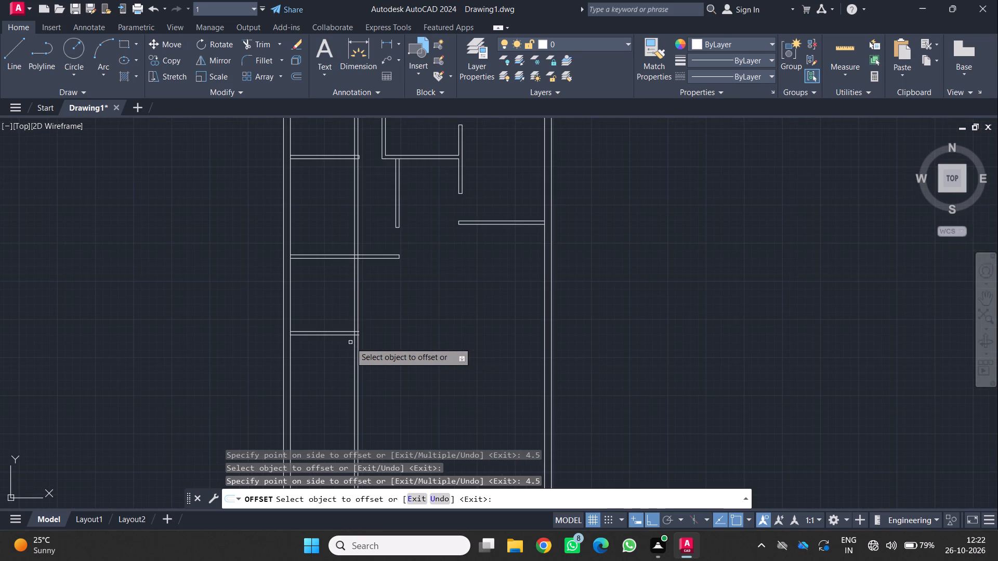
scroll(358, 328, "up", 1)
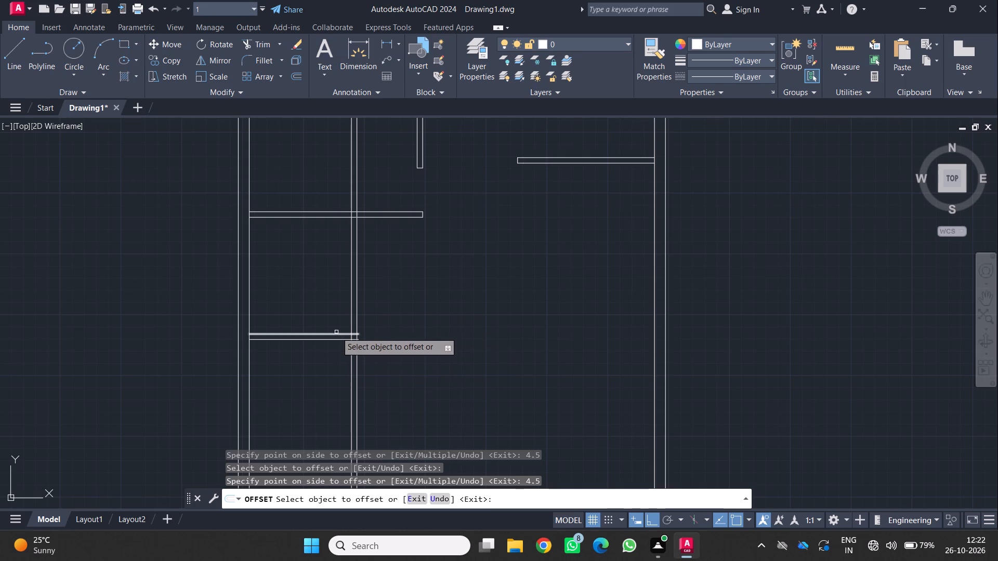
scroll(350, 337, "up", 1)
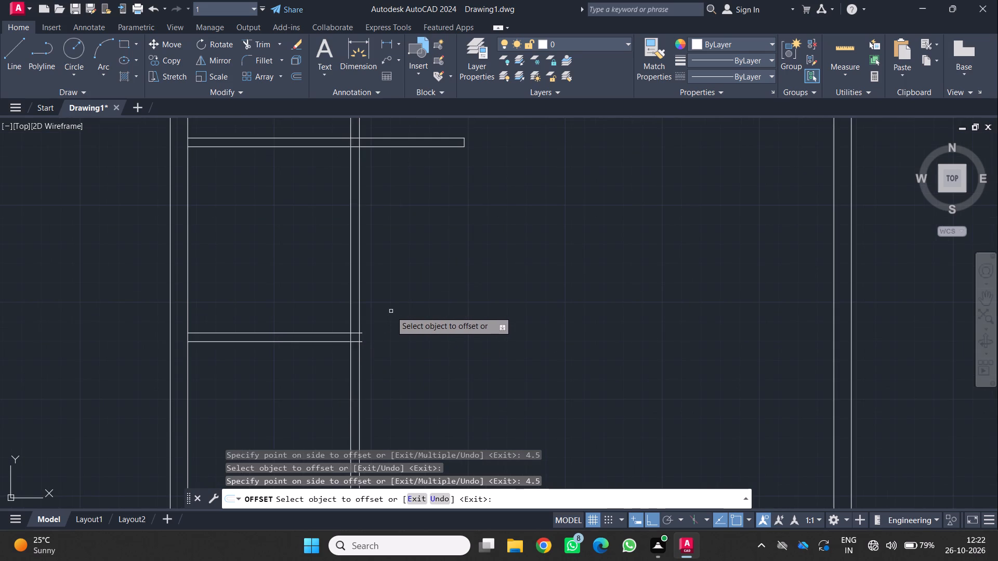
scroll(391, 311, "down", 1)
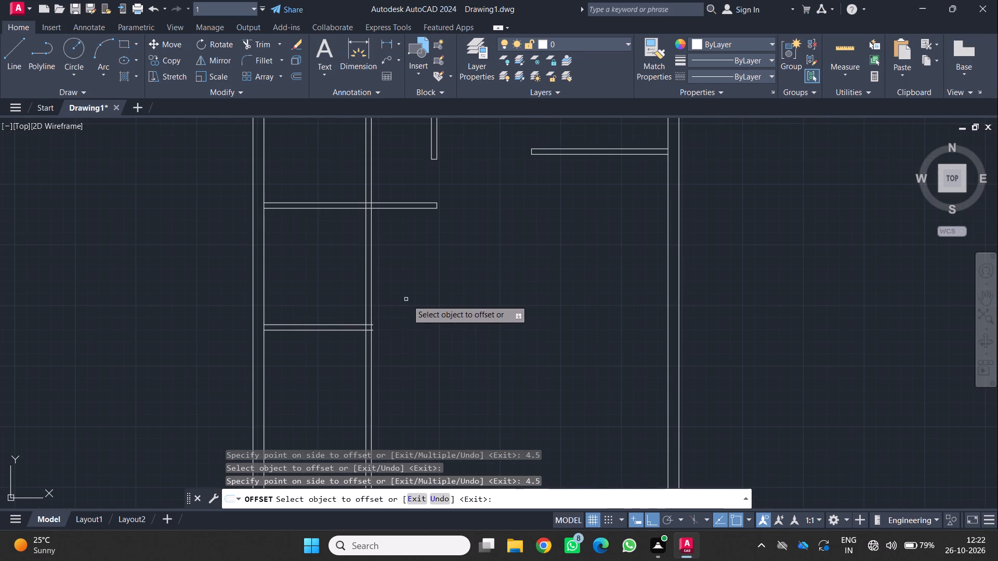
middle_click_drag(414, 304, 443, 335)
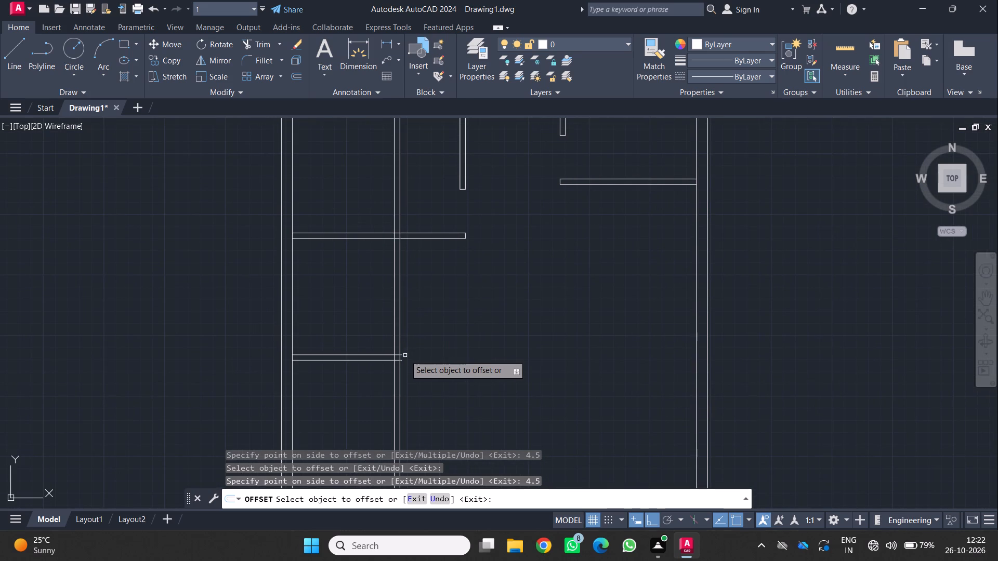
left_click(8, 40)
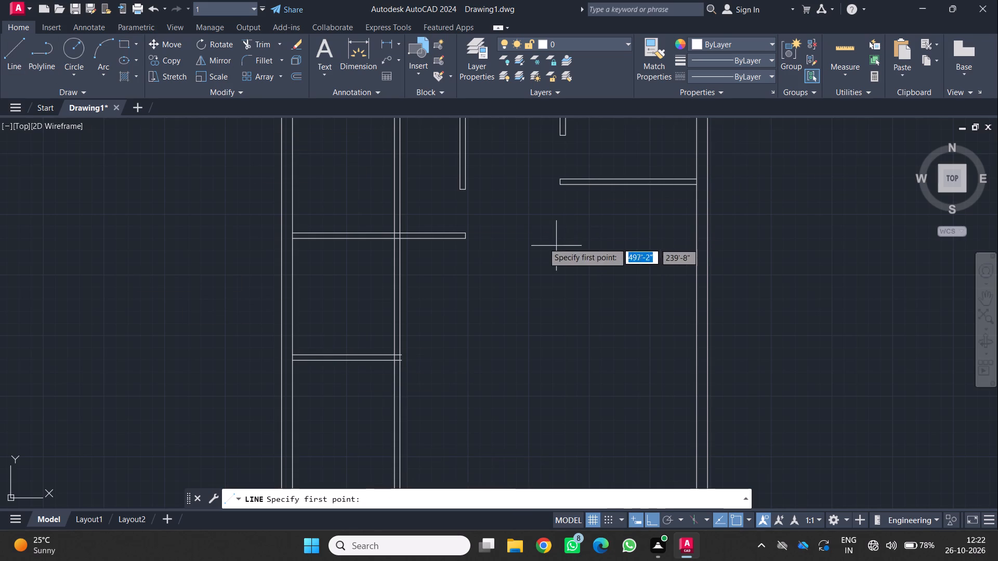
left_click(463, 238)
left_click(437, 389)
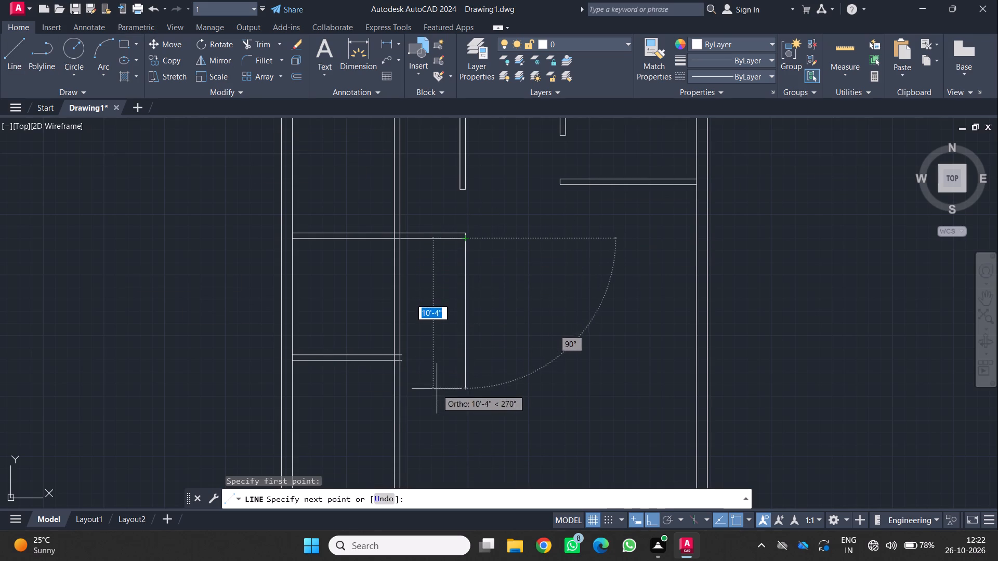
key("space")
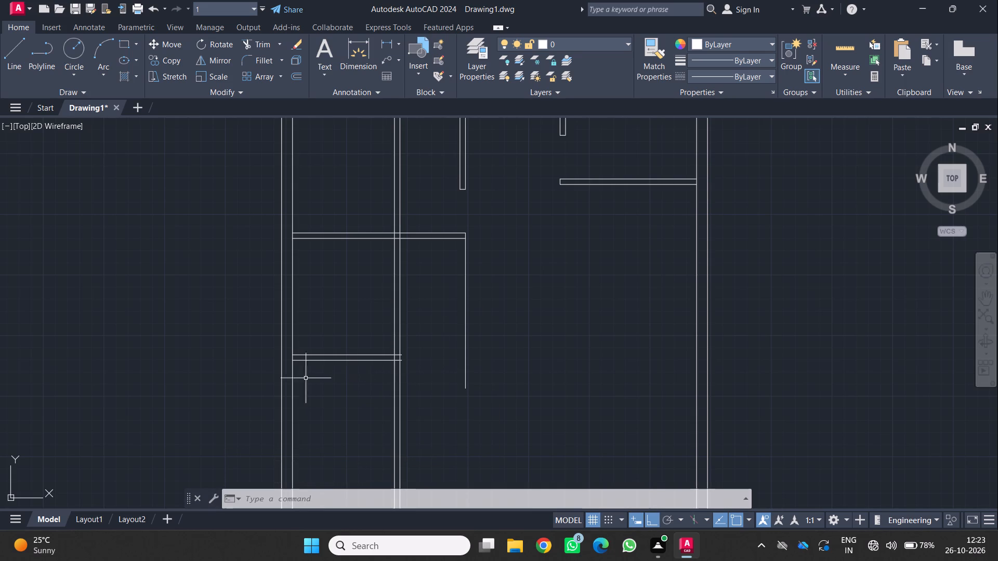
Draw a line extending the lowest horizontal partition's bottom edge to the vertical guide line.
left_click_drag(7, 48, 11, 54)
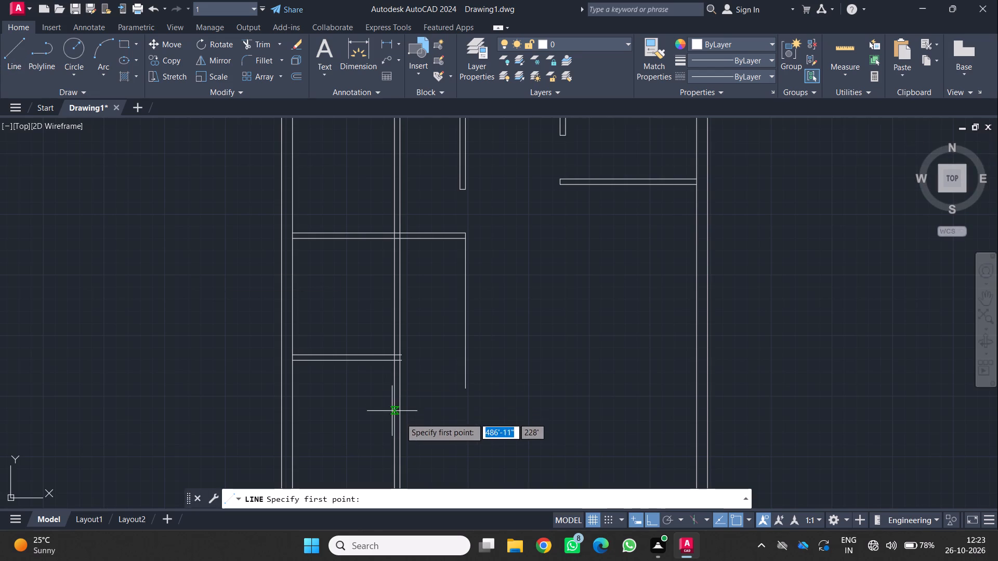
scroll(407, 368, "up", 4)
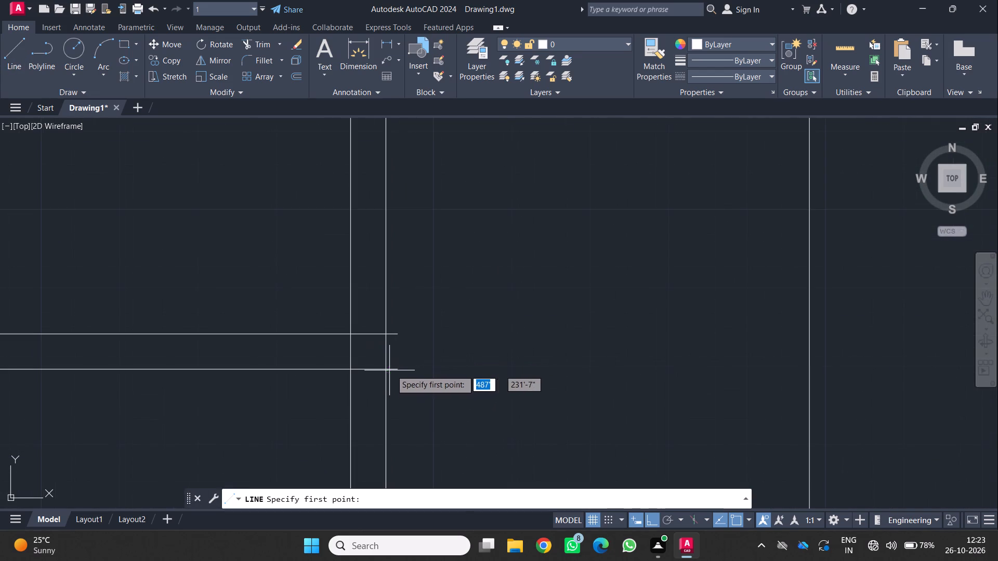
left_click(395, 369)
scroll(439, 370, "down", 2)
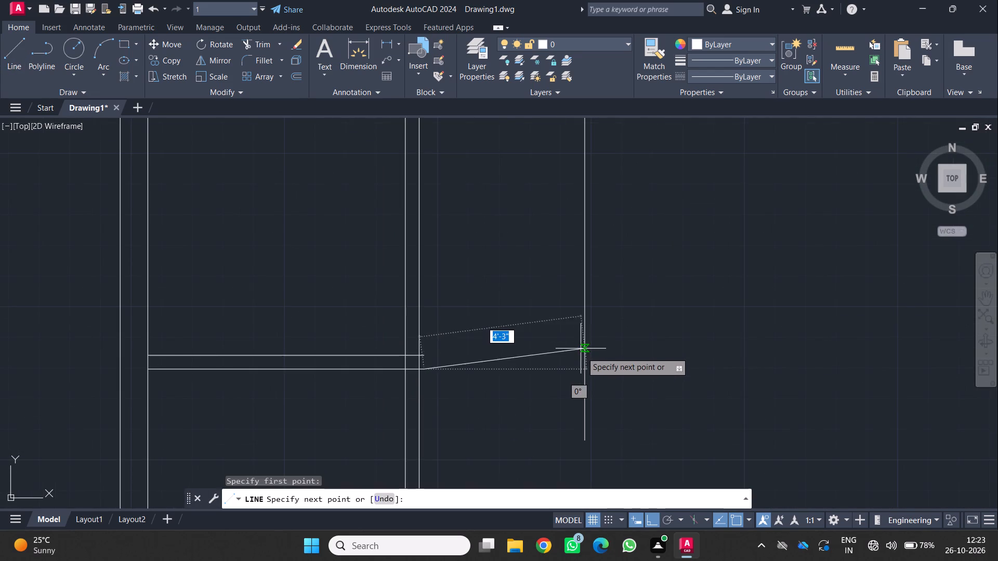
scroll(582, 354, "up", 2)
left_click(587, 392)
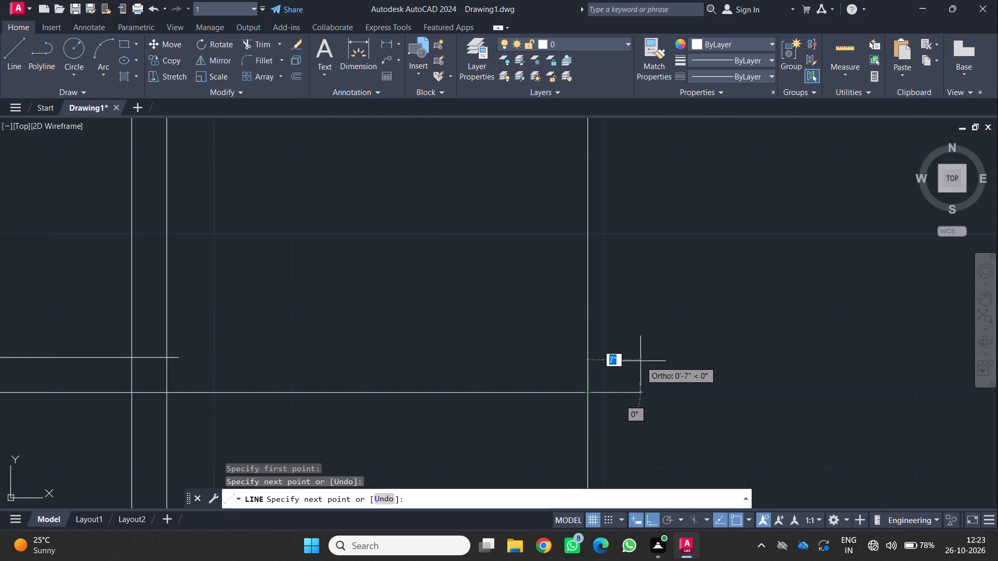
key("space")
Draw a line extending the lowest horizontal partition's top edge to the vertical guide line.
scroll(303, 245, "down", 1)
scroll(266, 271, "down", 1)
scroll(31, 344, "down", 1)
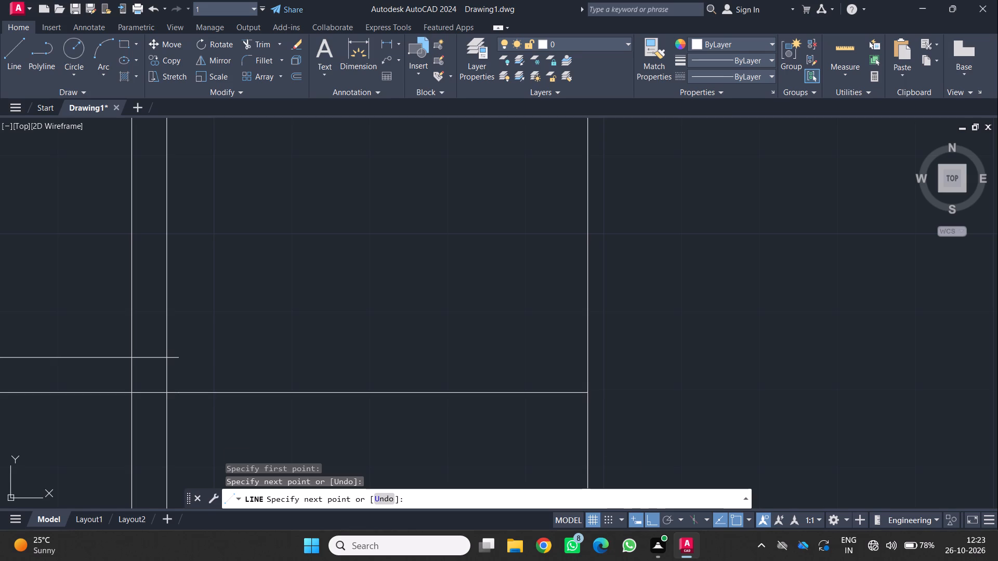
scroll(132, 332, "down", 1)
middle_click_drag(33, 330, 309, 326)
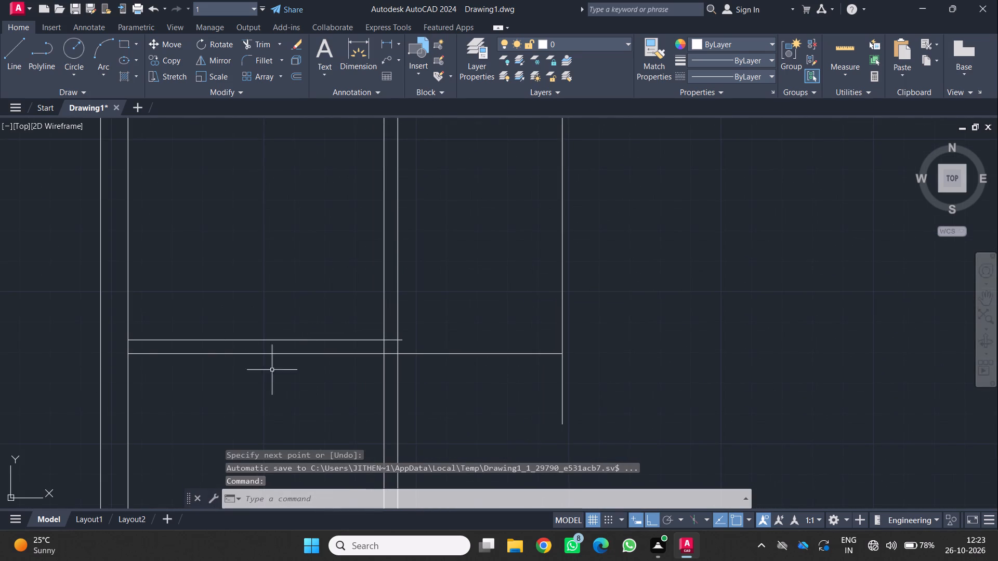
scroll(337, 335, "up", 1)
key("l")
key("Return")
scroll(400, 340, "up", 1)
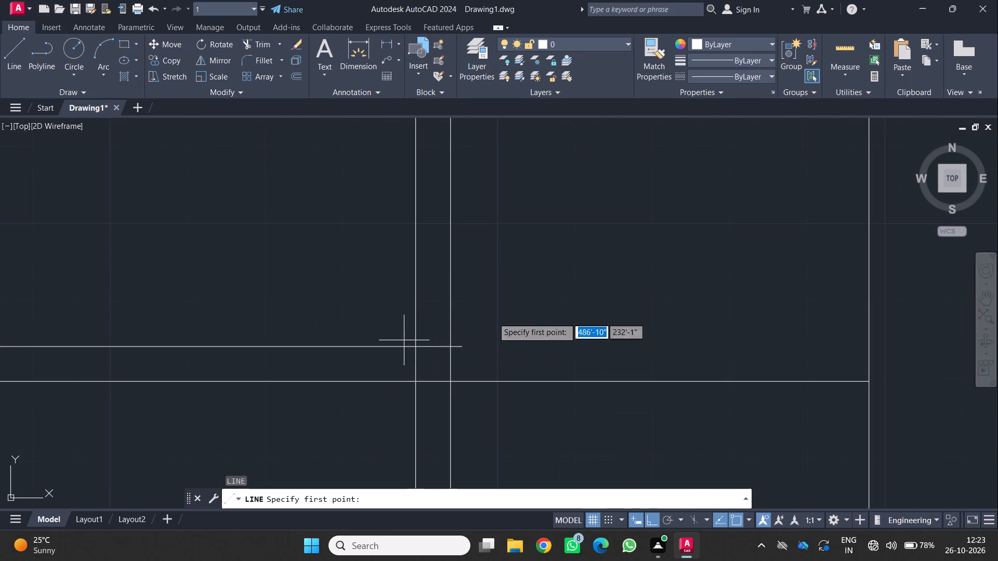
left_click(462, 347)
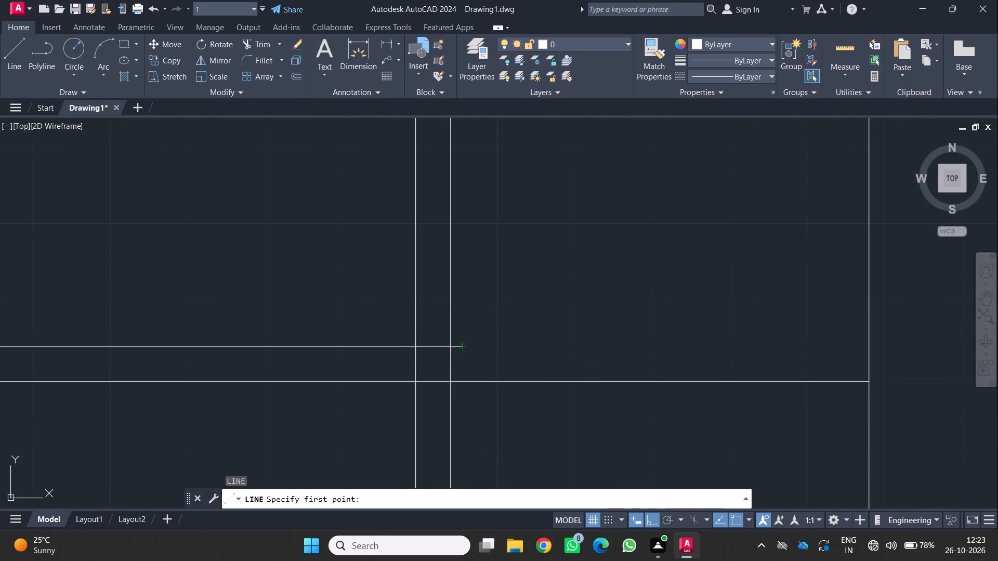
left_click_drag(868, 342, 854, 336)
key("space")
scroll(609, 356, "down", 3)
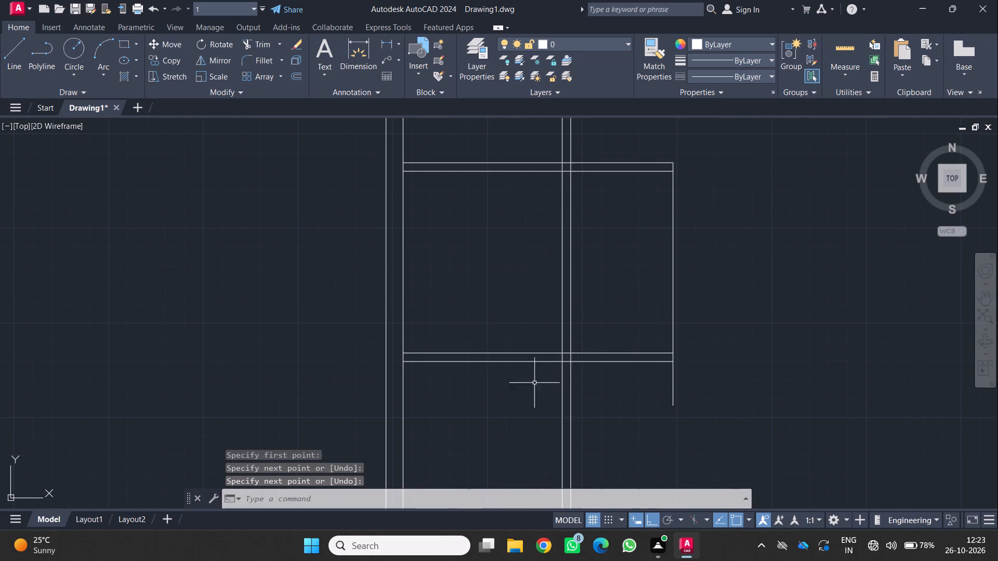
Trim the vertical guide line above and below the lowest horizontal partition, keeping only the piece closing its free end.
middle_click_drag(499, 327, 463, 377)
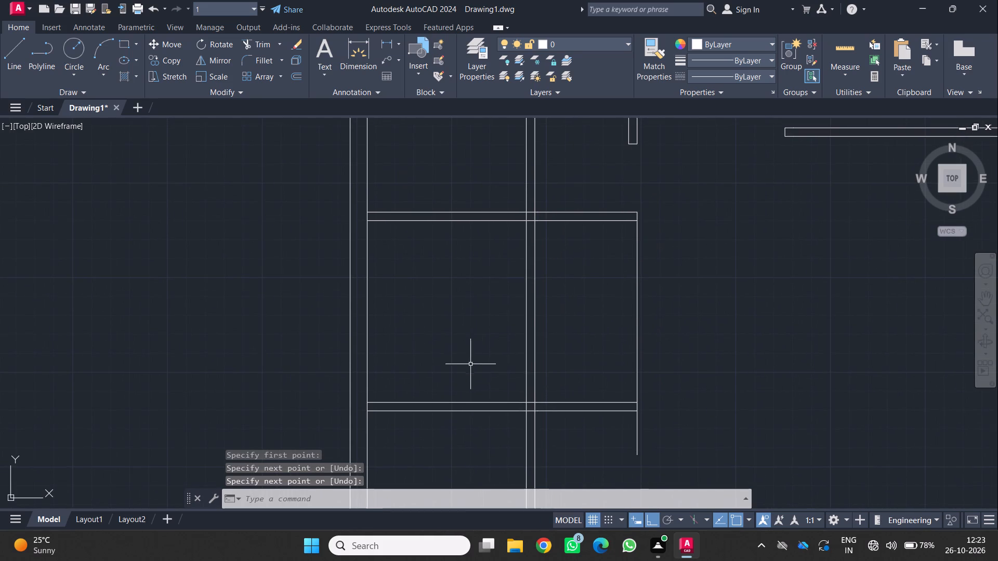
left_click(245, 46)
left_click(638, 305)
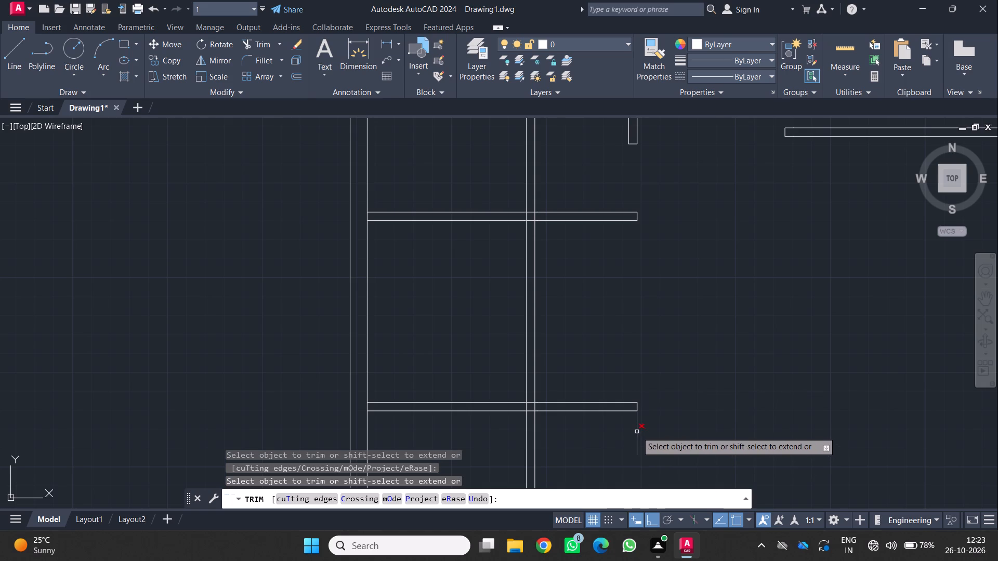
left_click(636, 431)
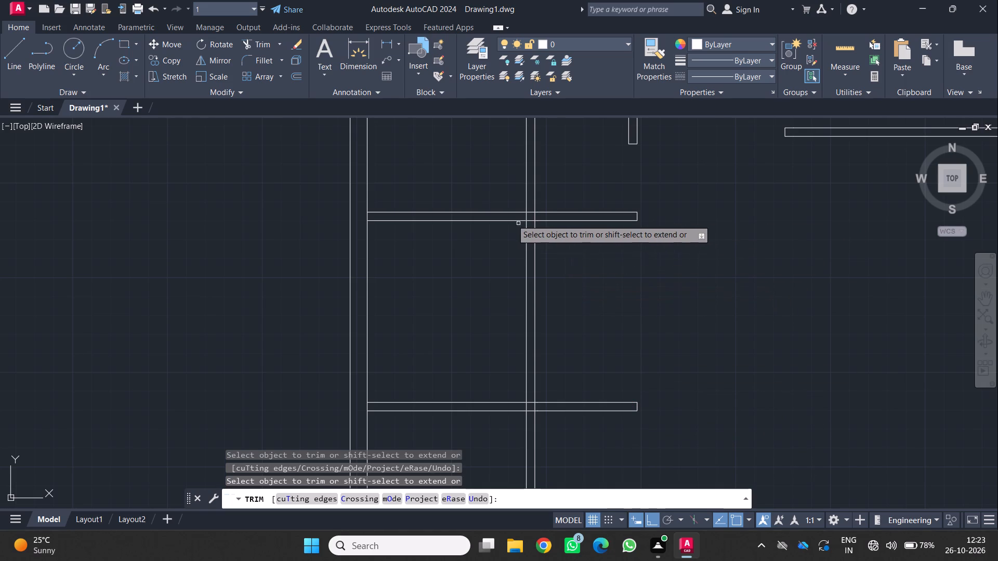
Trim both vertical partition lines where they cross the thickness of the middle horizontal partition.
middle_click_drag(440, 317, 443, 399)
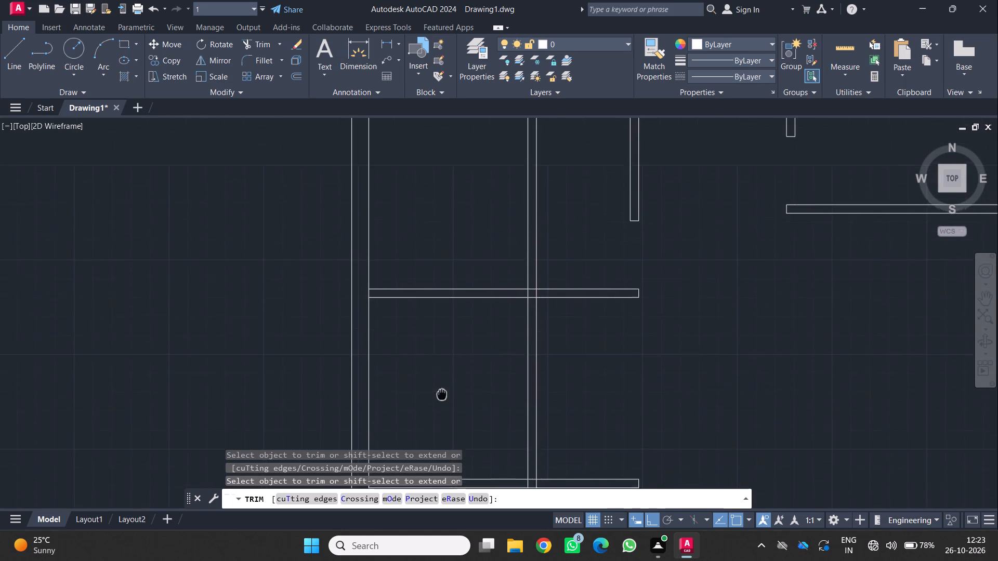
middle_click_drag(443, 399, 444, 404)
scroll(522, 308, "up", 1)
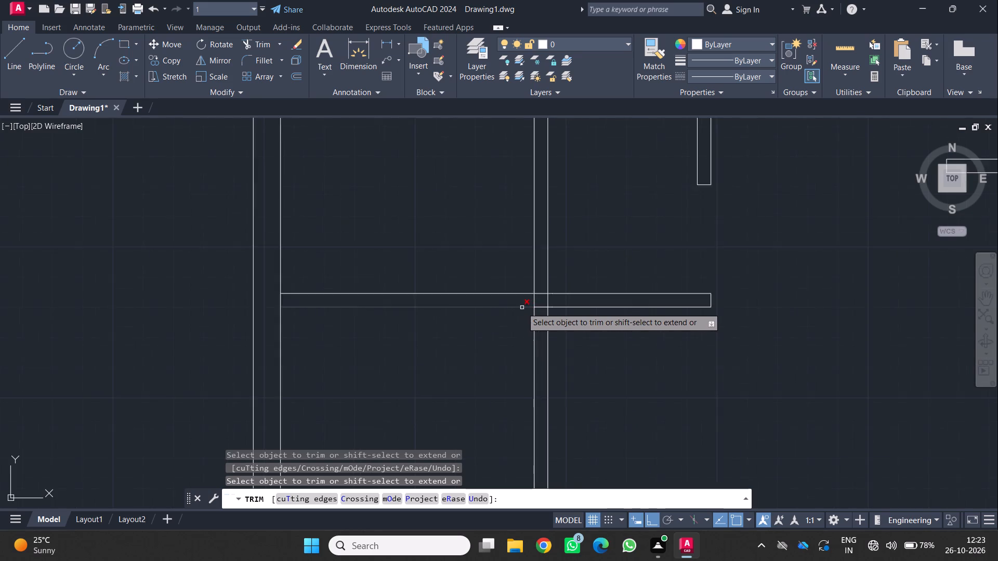
scroll(522, 308, "up", 2)
left_click_drag(506, 294, 518, 295)
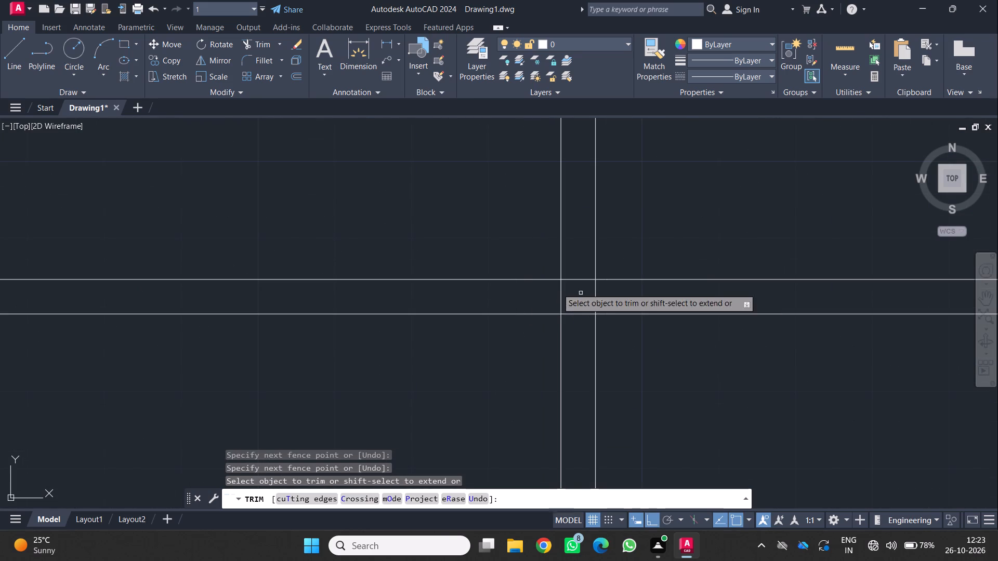
left_click_drag(520, 290, 624, 298)
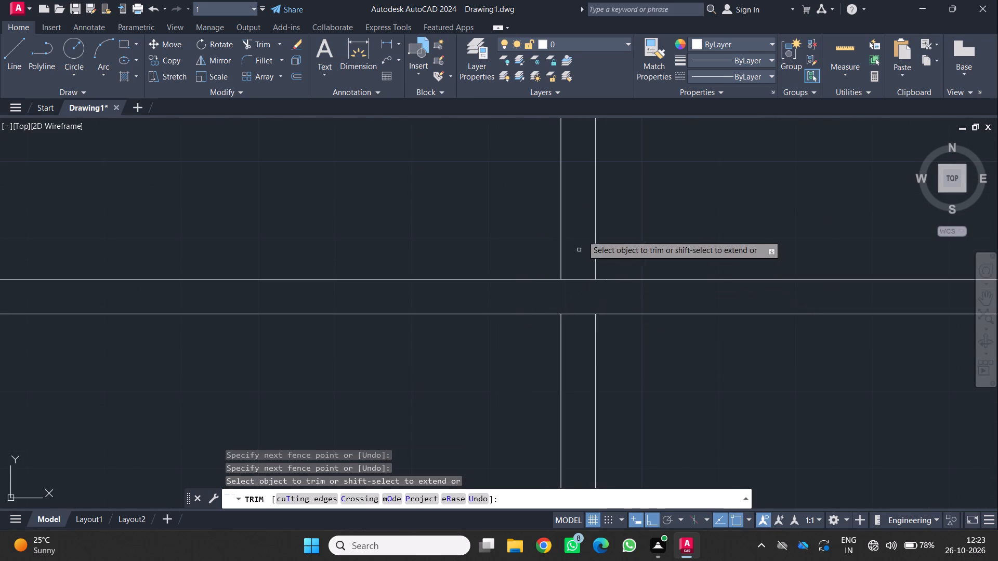
key("Escape")
Trim away both vertical partition lines between the upper and middle horizontal partitions of the left rooms.
scroll(620, 213, "down", 3)
middle_click_drag(611, 207, 541, 335)
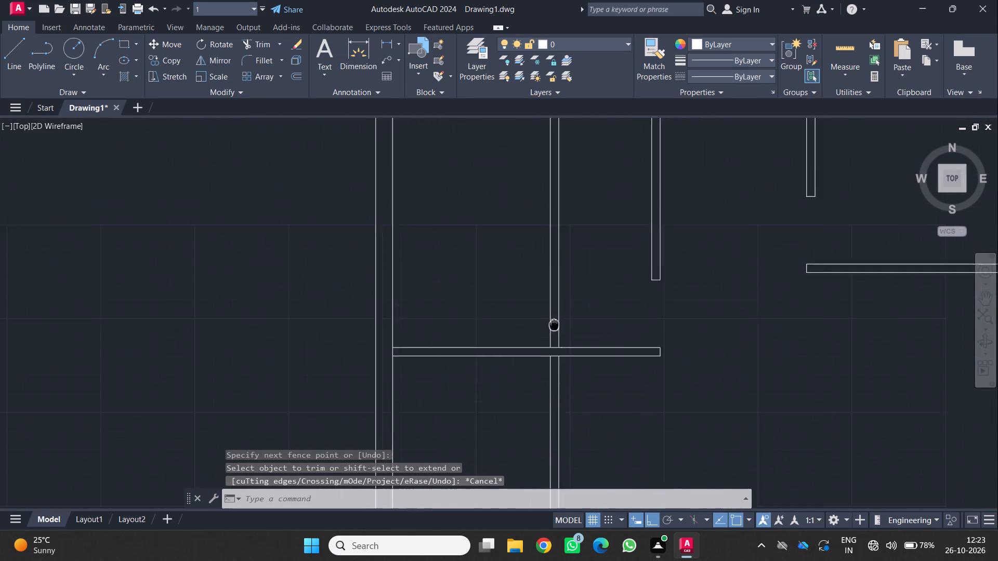
middle_click_drag(541, 335, 529, 344)
left_click(483, 251)
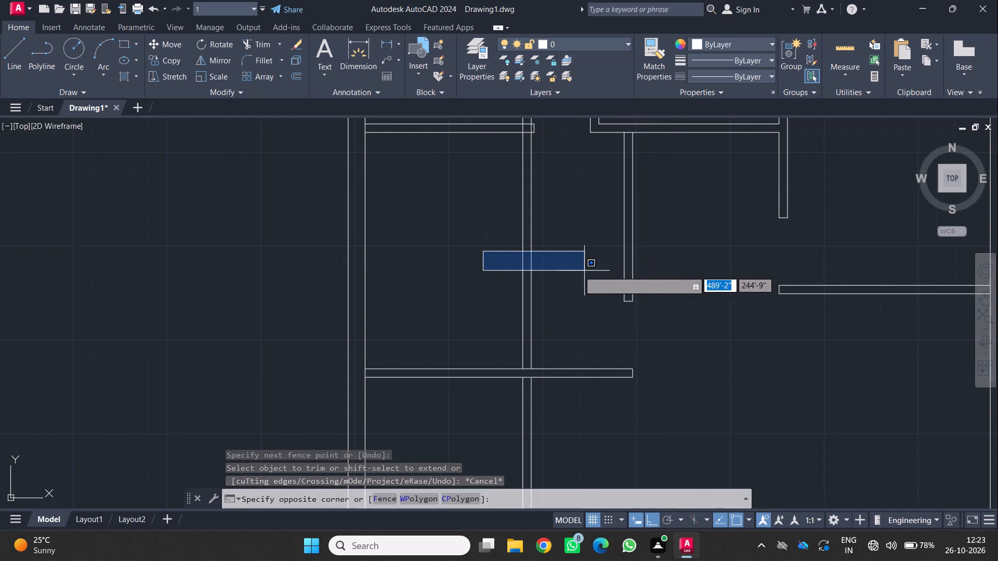
key("Escape")
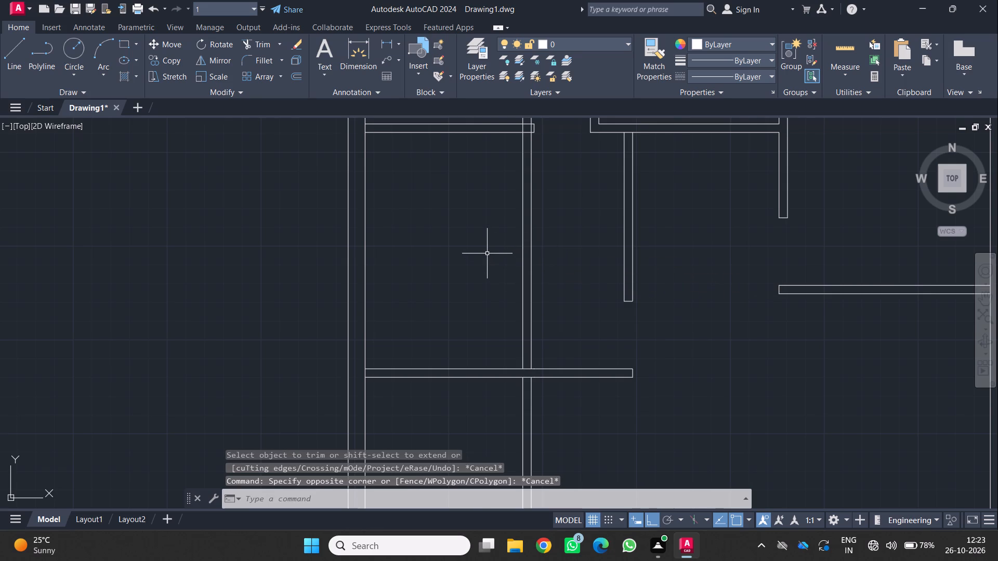
key("t")
key("r")
key("Return")
left_click(480, 248)
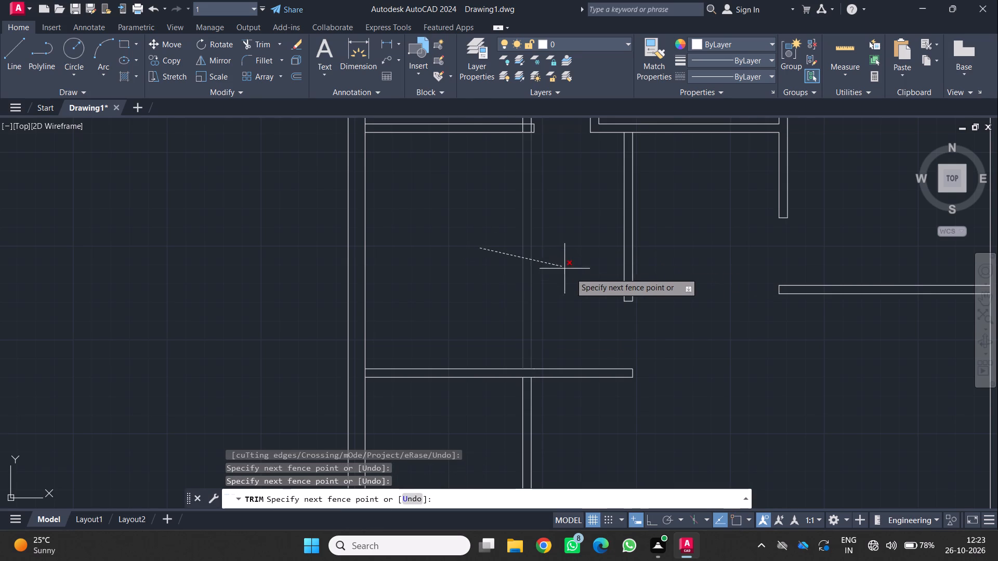
left_click(546, 270)
scroll(533, 260, "down", 2)
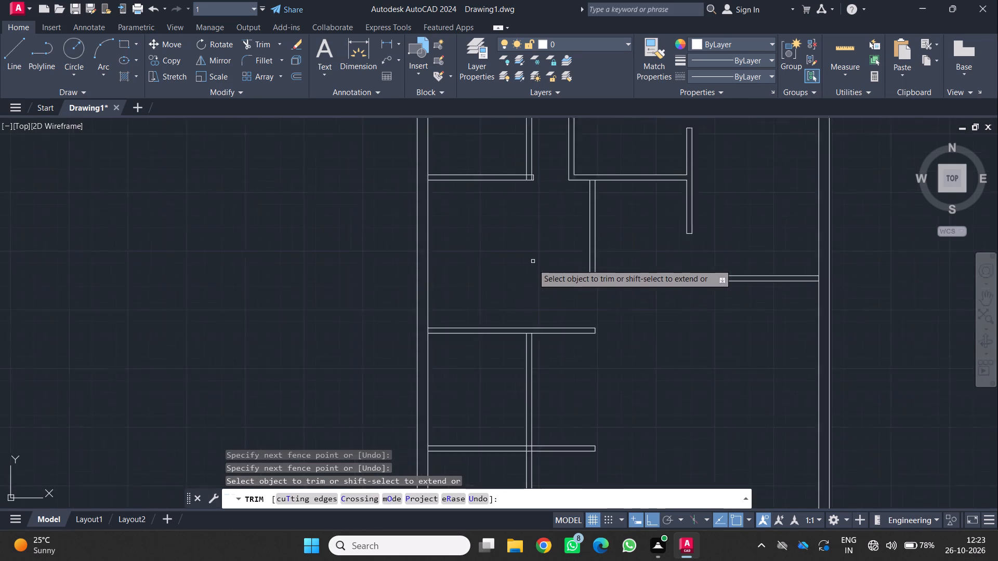
Trim away both vertical partition lines between the top outer wall and the upper-left horizontal partition.
scroll(533, 264, "down", 1)
scroll(517, 206, "up", 1)
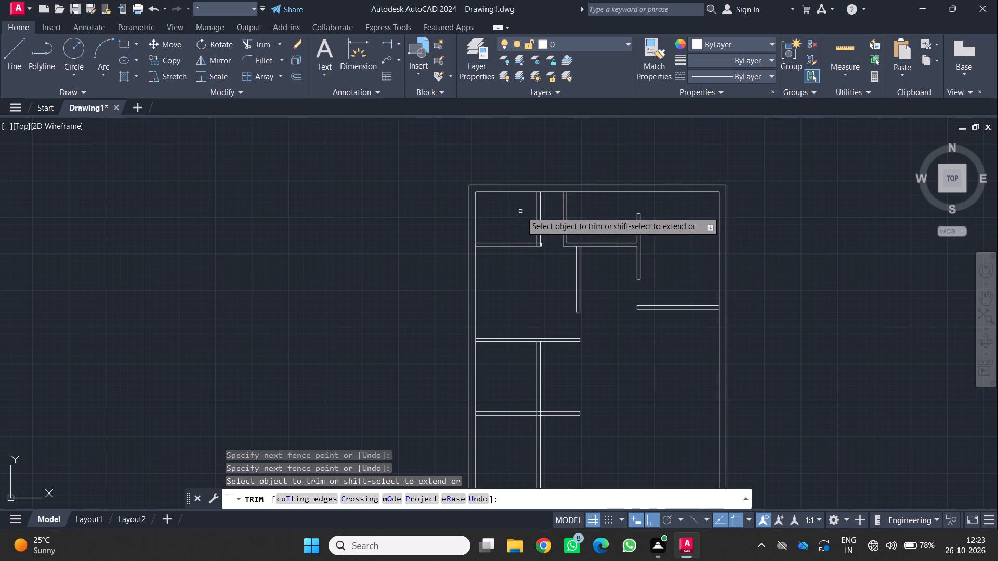
scroll(530, 213, "up", 2)
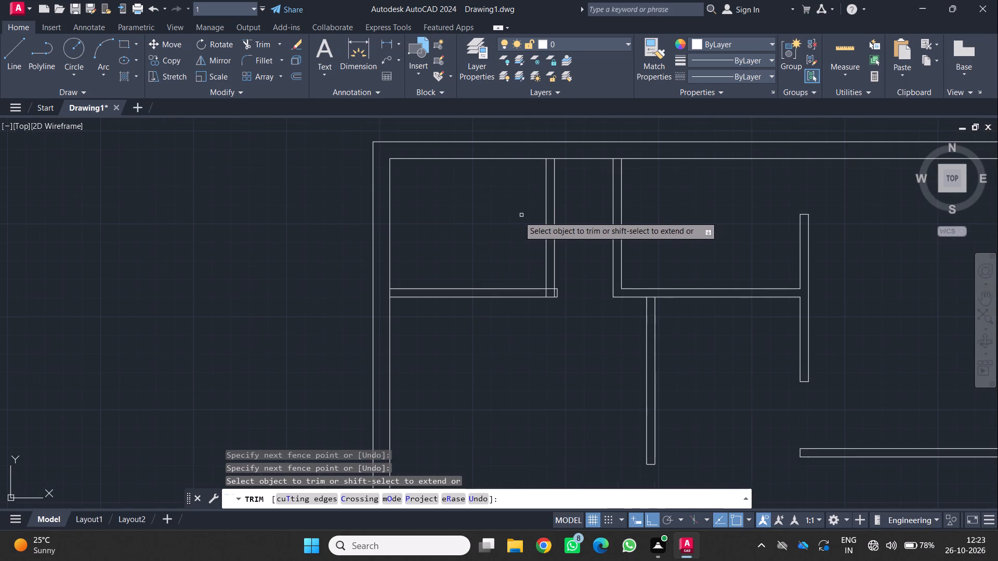
scroll(525, 223, "up", 1)
left_click(528, 221)
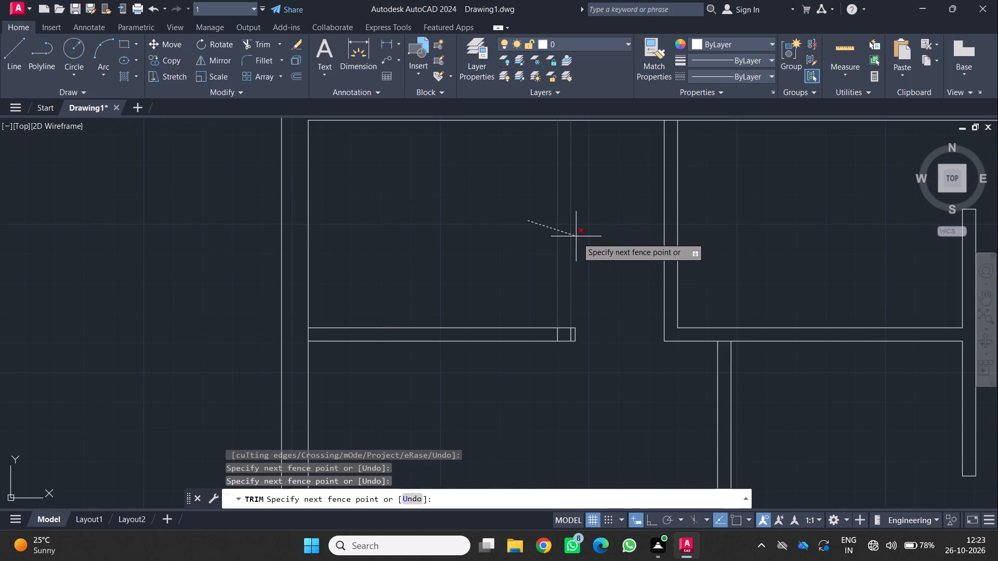
left_click(577, 238)
Trim the leftover vertical line pieces inside the thickness of the upper-left horizontal partition near its free end.
scroll(528, 247, "down", 2)
scroll(519, 287, "up", 3)
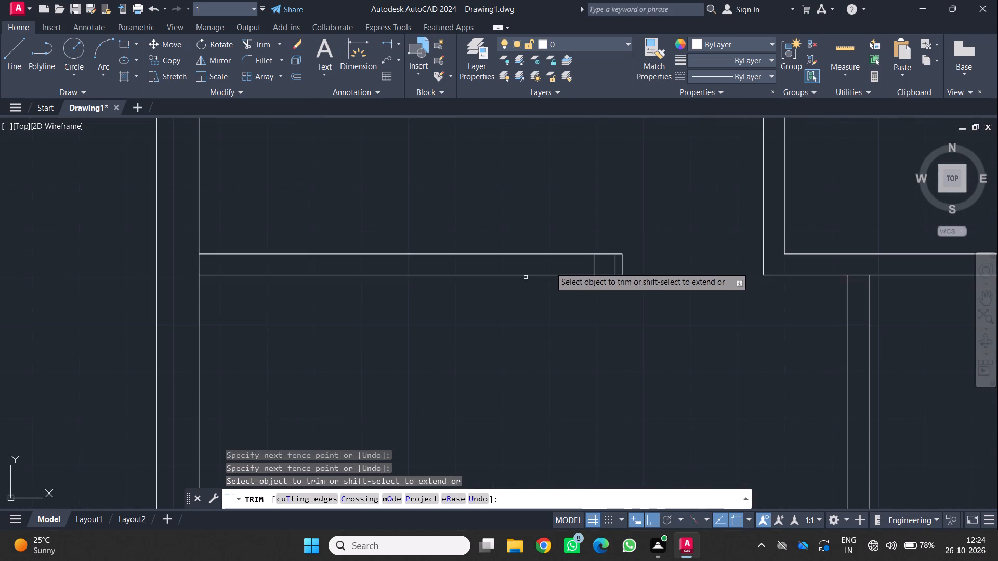
scroll(559, 270, "up", 2)
left_click(588, 266)
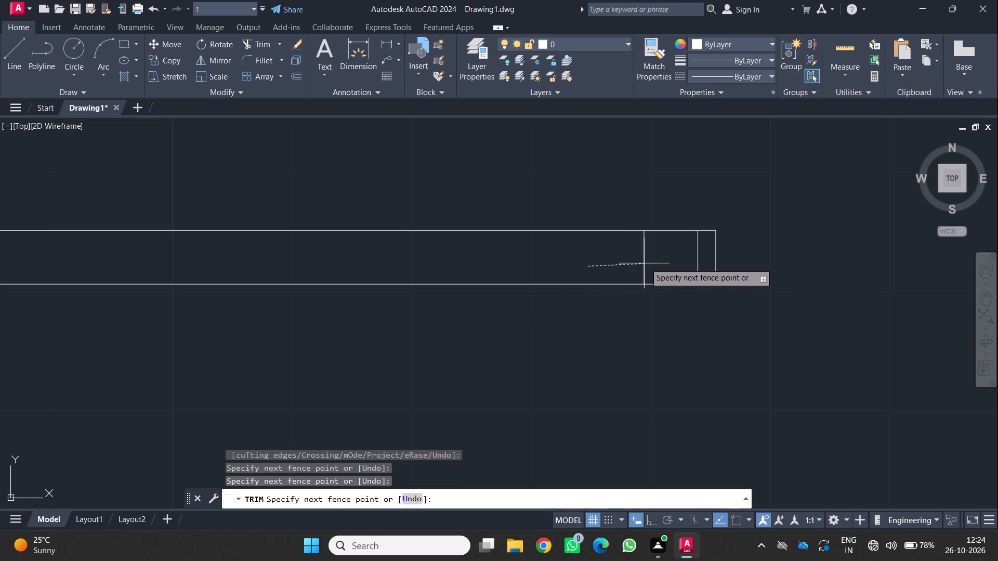
scroll(672, 259, "up", 1)
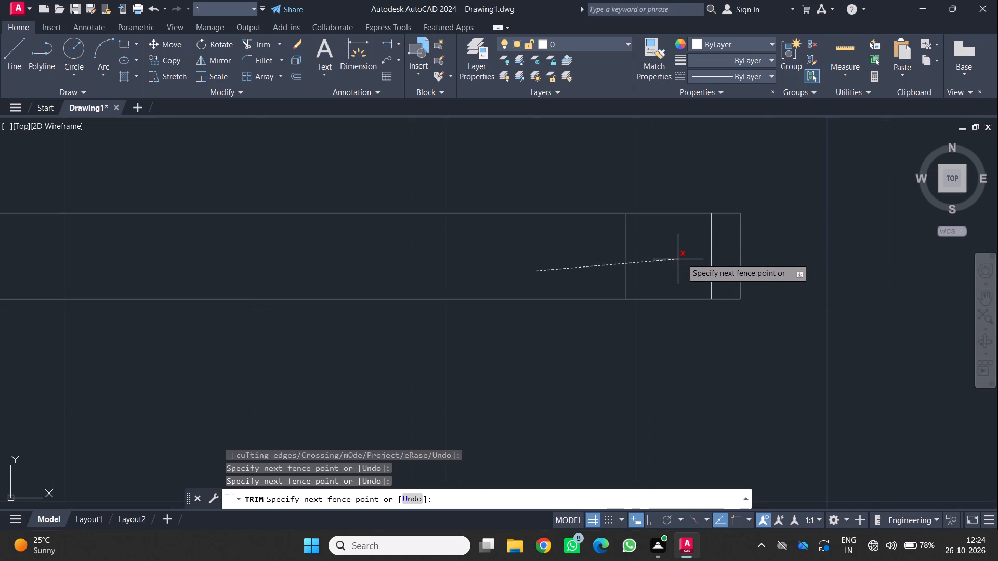
left_click_drag(715, 261, 704, 258)
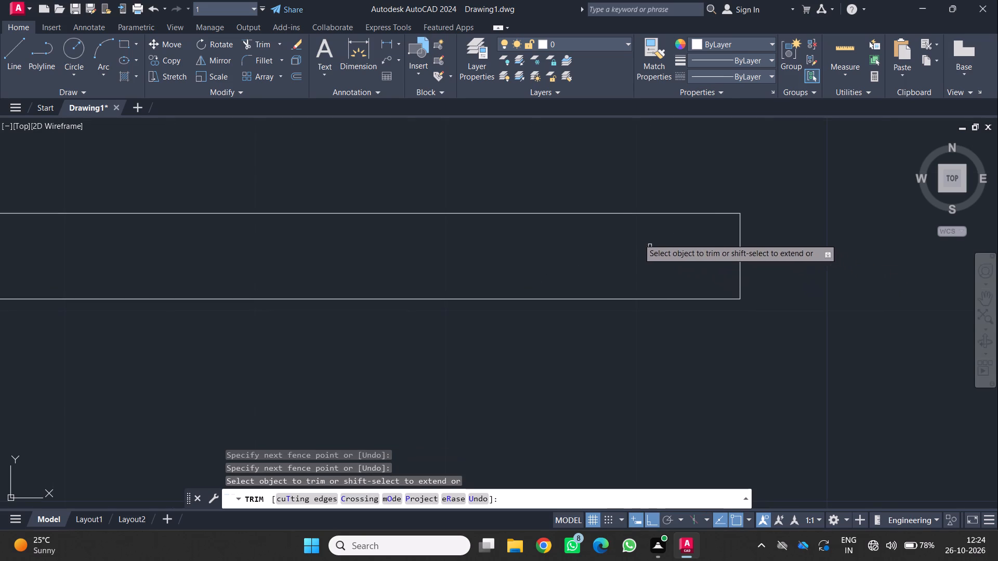
key("Escape")
Trim away both vertical partition lines below the lowest horizontal partition of the left rooms.
scroll(583, 198, "down", 4)
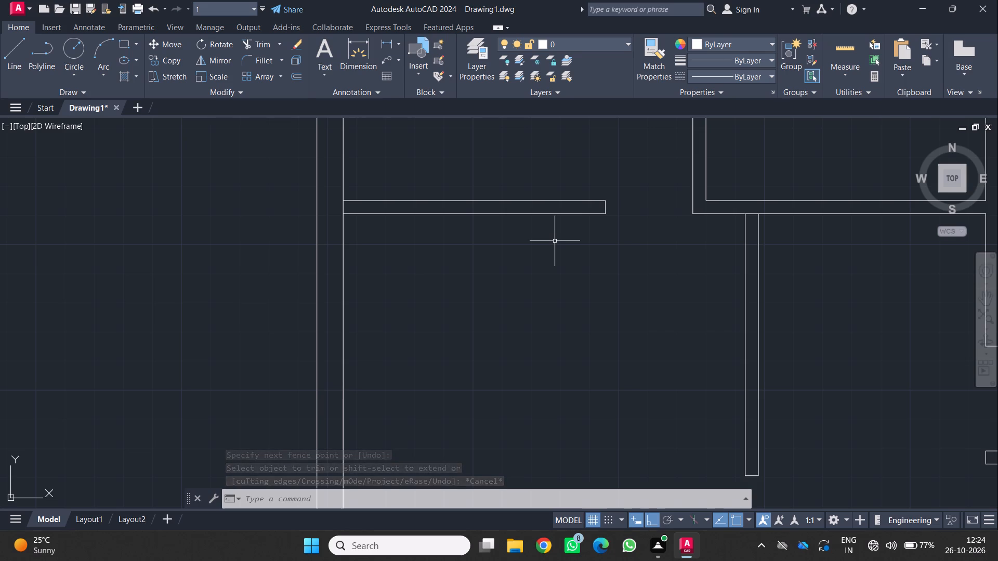
scroll(506, 232, "down", 3)
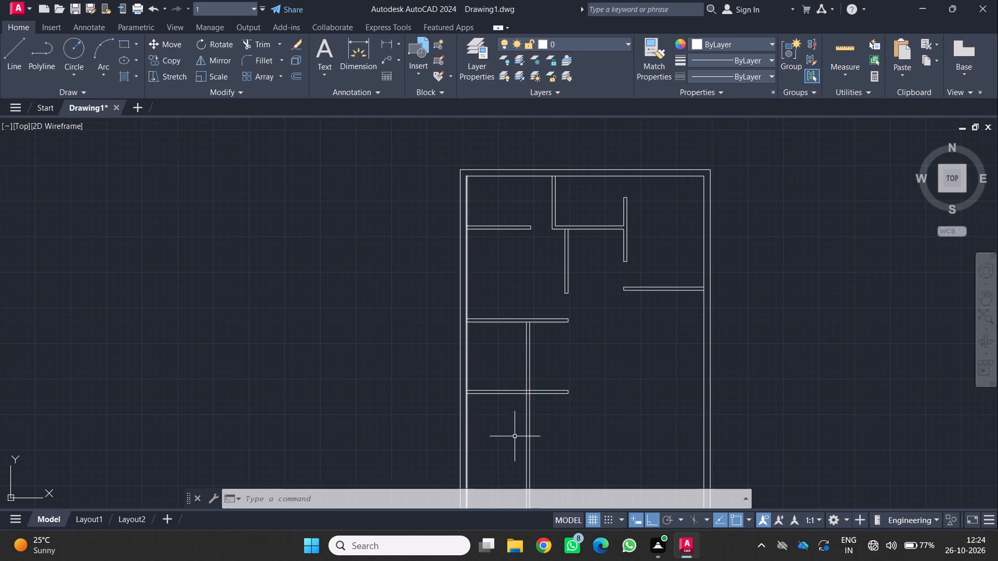
middle_click_drag(511, 421, 511, 374)
scroll(543, 384, "up", 2)
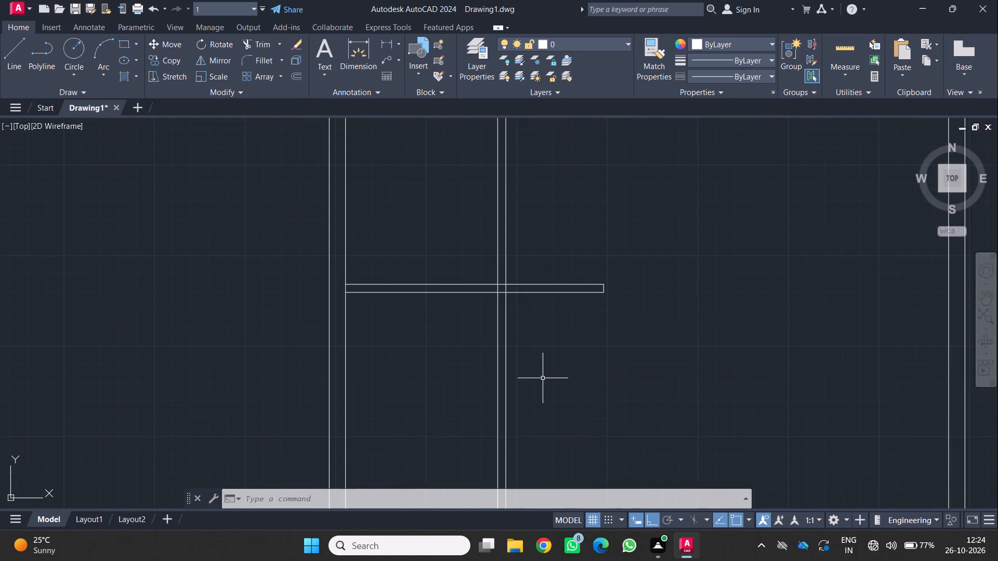
left_click(253, 40)
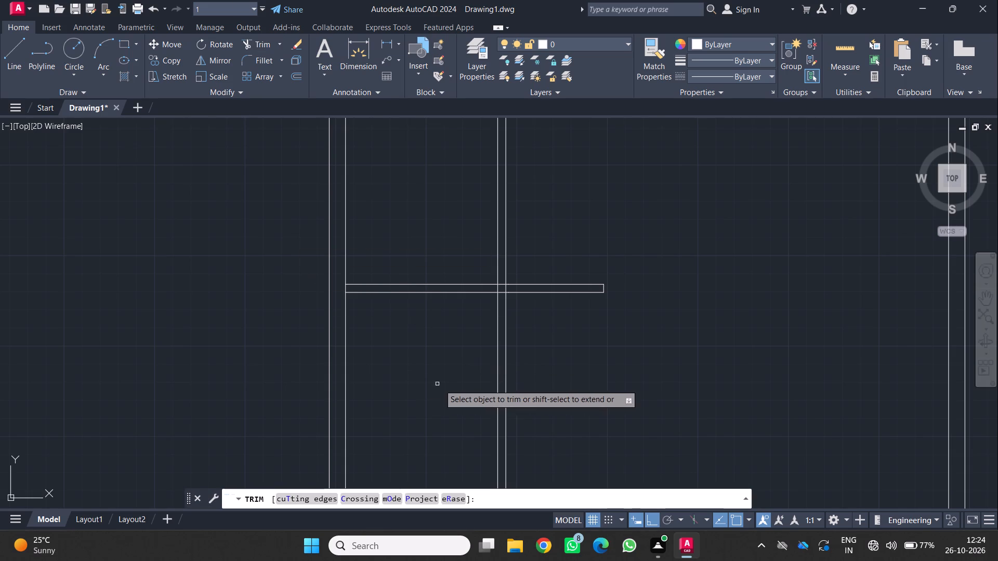
left_click(444, 379)
left_click(524, 379)
Trim both vertical partition lines where they cross the thickness of the lowest horizontal partition.
scroll(499, 346, "down", 3)
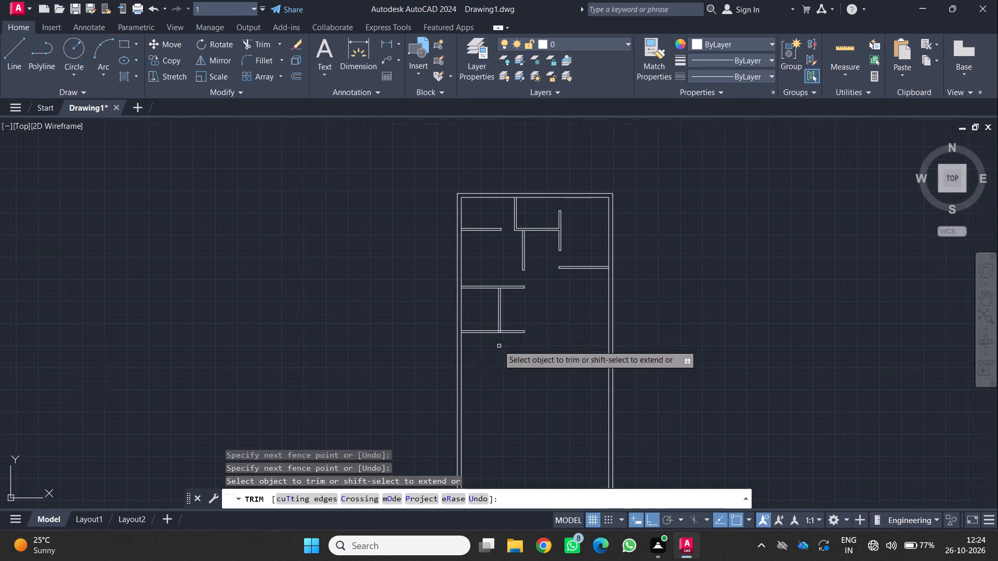
scroll(489, 348, "up", 1)
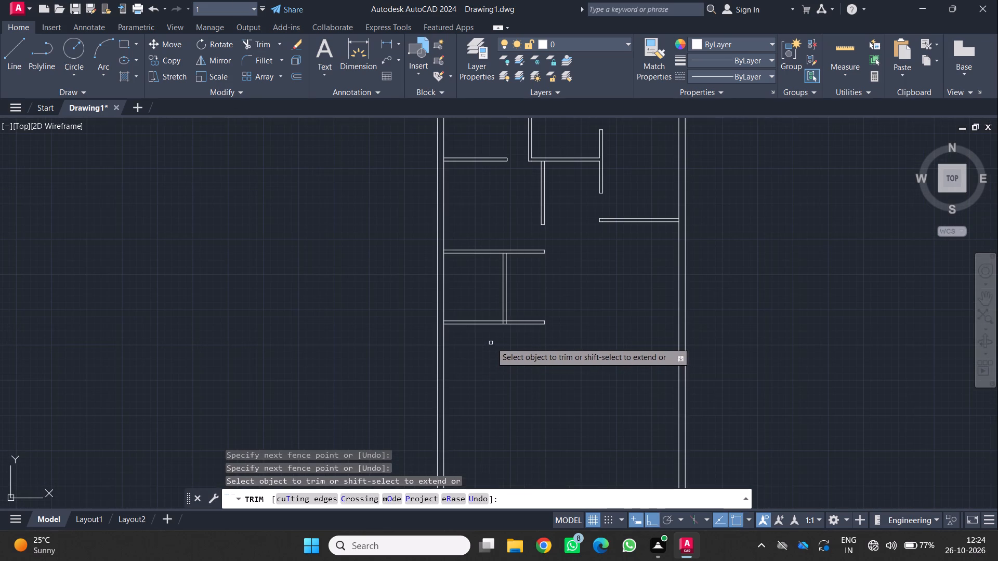
scroll(502, 328, "up", 4)
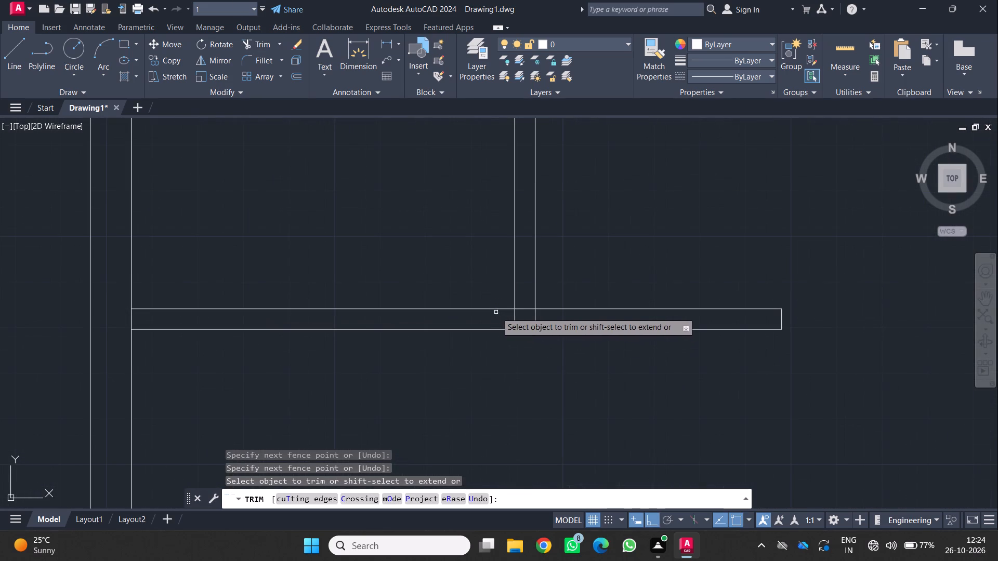
left_click(500, 314)
left_click(549, 318)
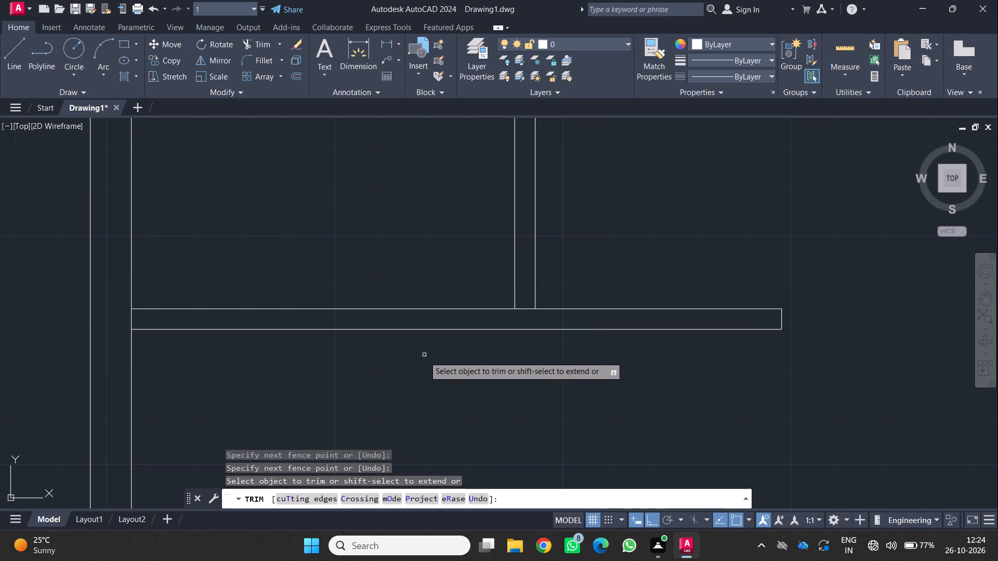
key("Escape")
Examine the partition layout across the upper part of the floor plan.
scroll(410, 351, "down", 2)
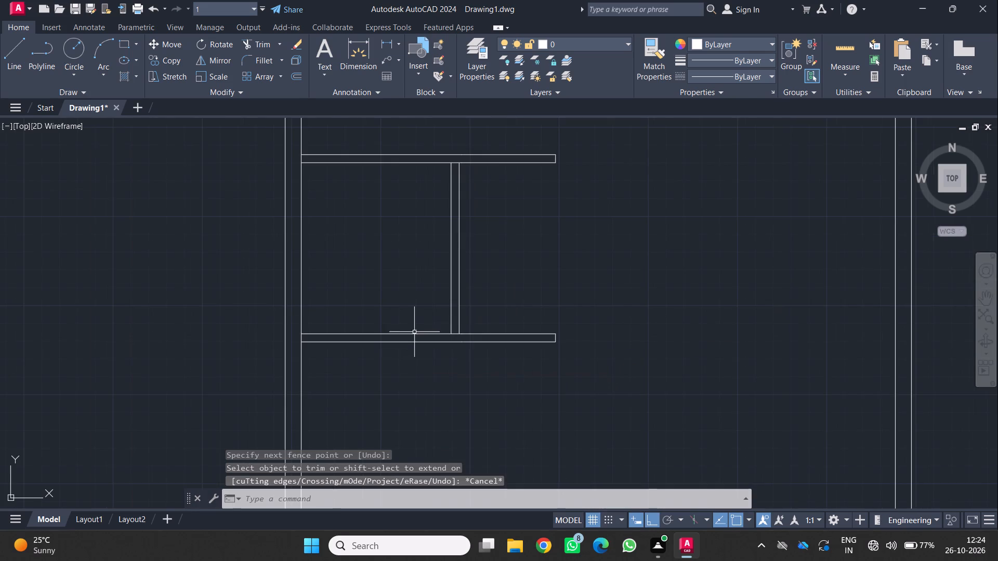
scroll(421, 257, "down", 2)
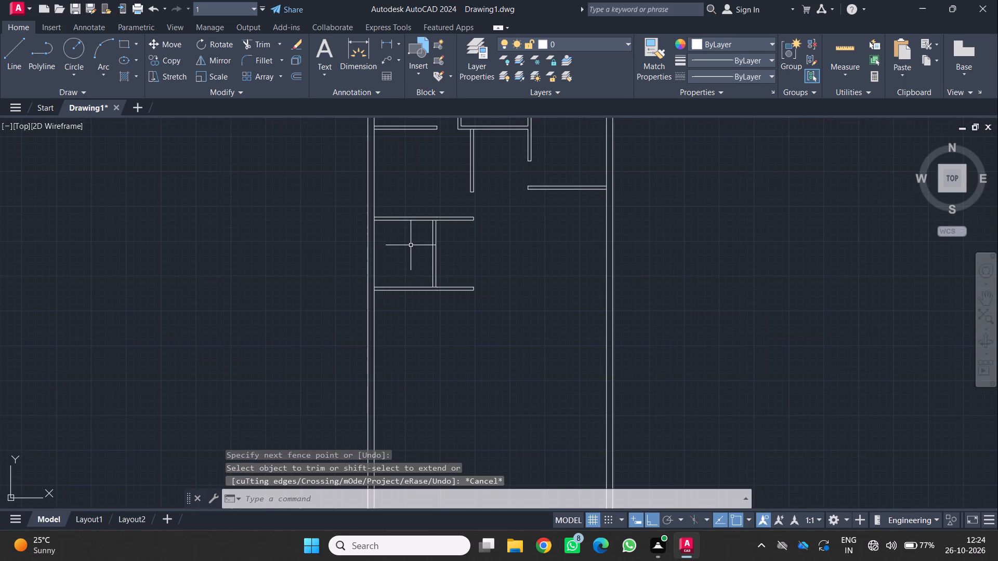
middle_click_drag(410, 248, 403, 293)
middle_click(403, 293)
middle_click(402, 293)
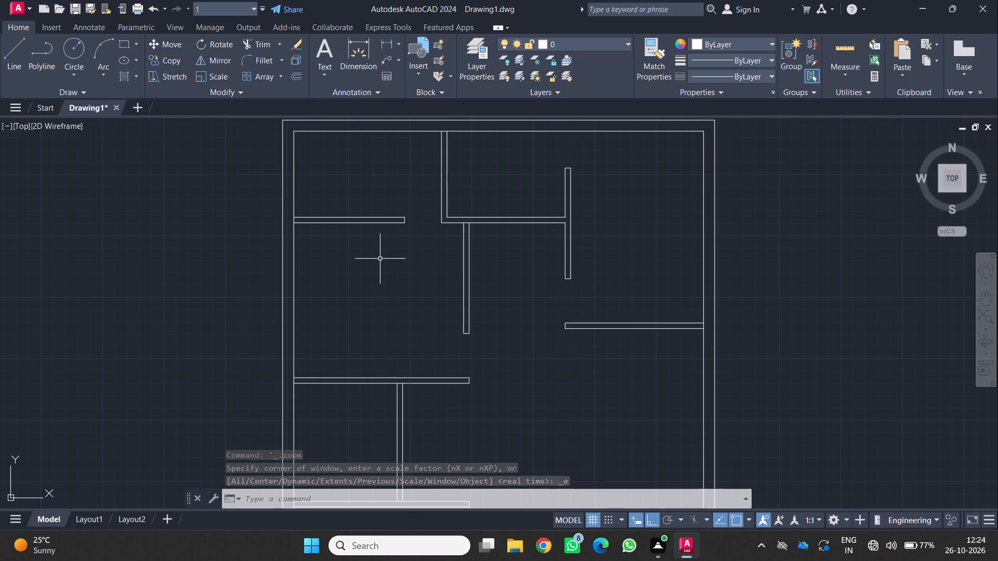
scroll(375, 263, "down", 3)
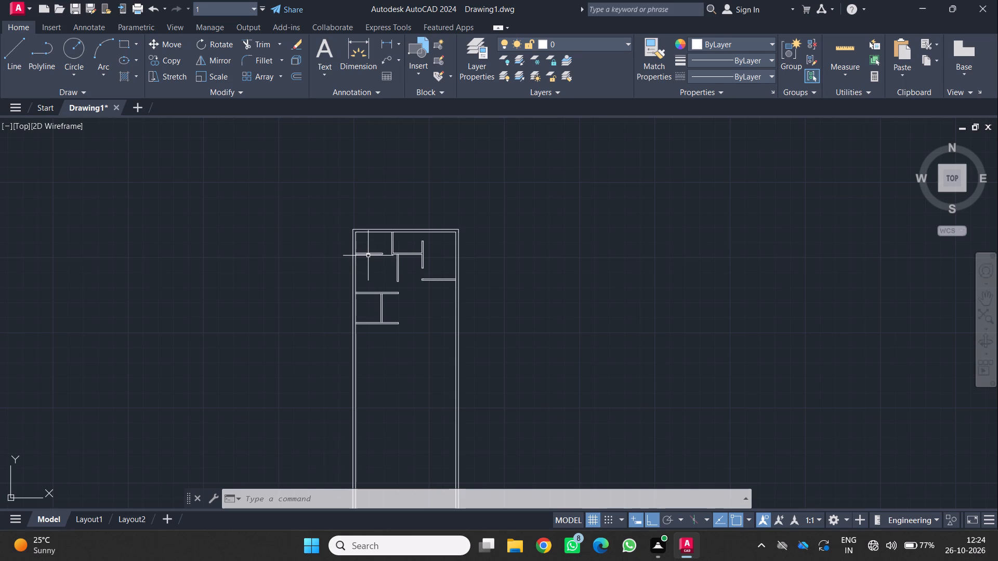
scroll(357, 298, "up", 2)
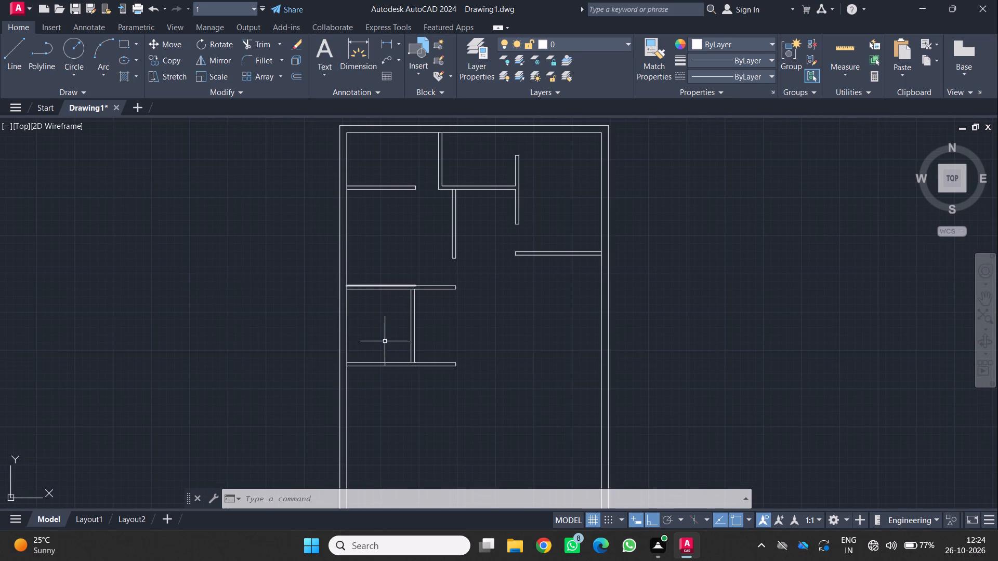
scroll(420, 364, "up", 2)
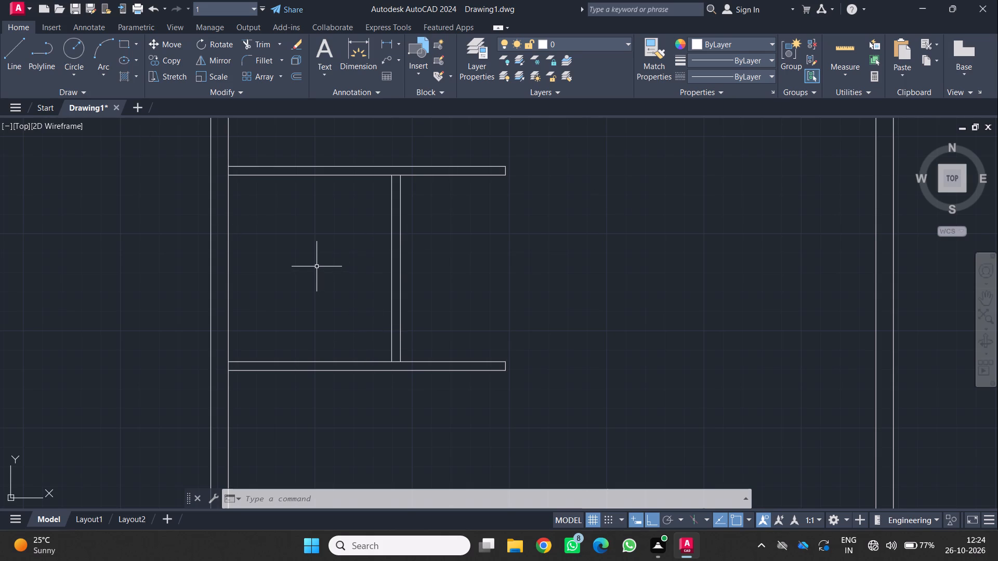
scroll(324, 261, "down", 2)
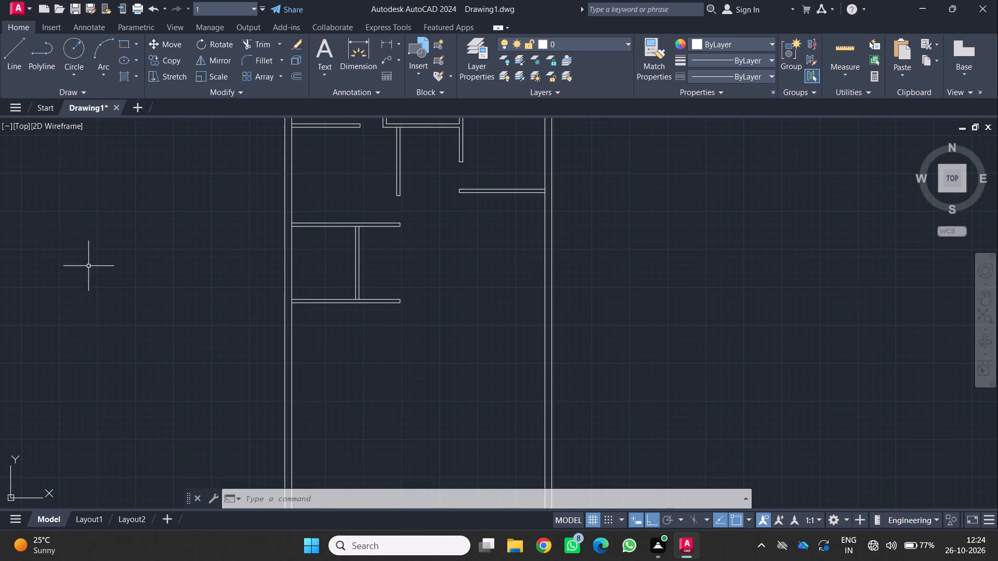
Draw a short line across the vertical partition's thickness, just above the lowest horizontal partition.
left_click_drag(10, 41, 7, 45)
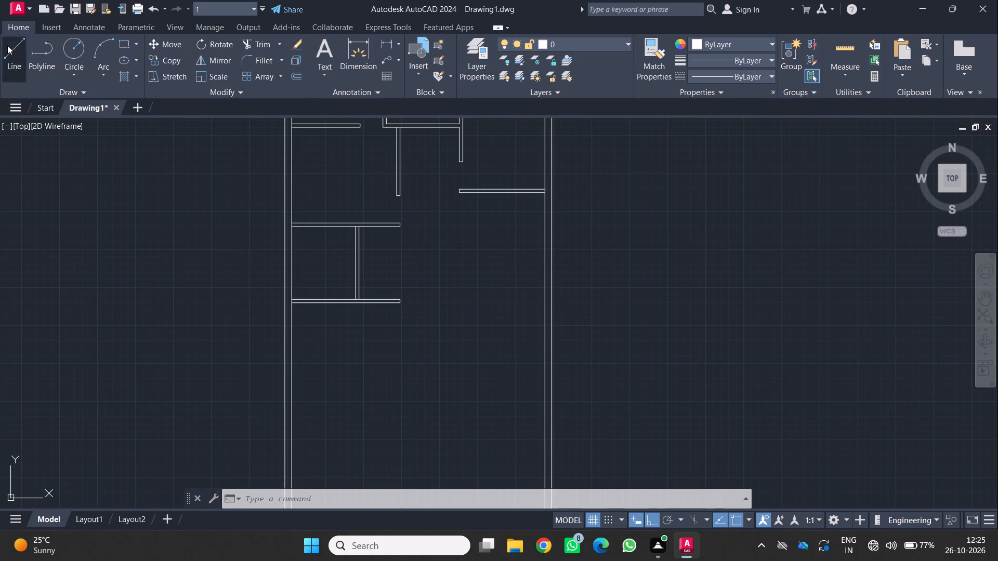
left_click_drag(7, 45, 6, 48)
scroll(362, 307, "up", 2)
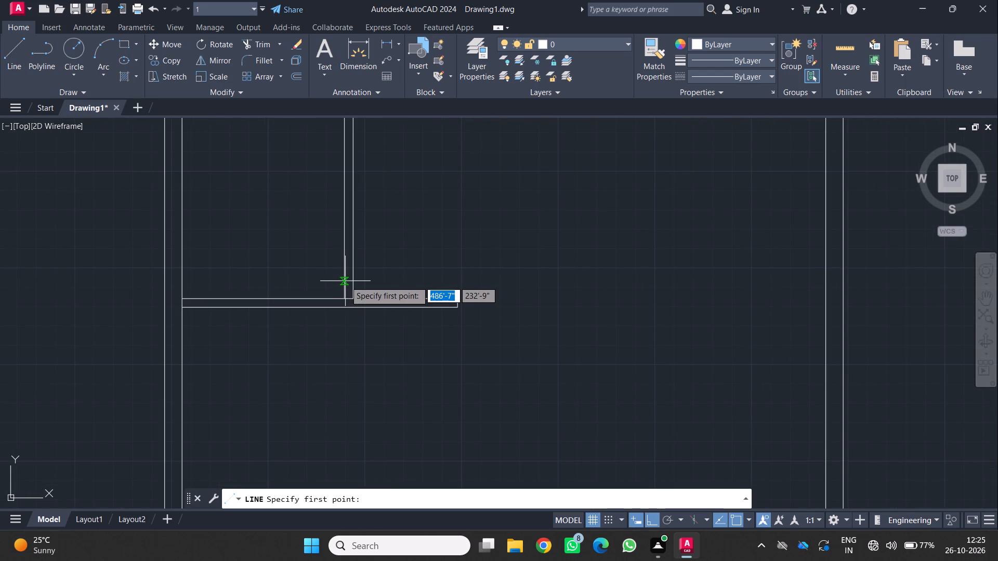
left_click(346, 283)
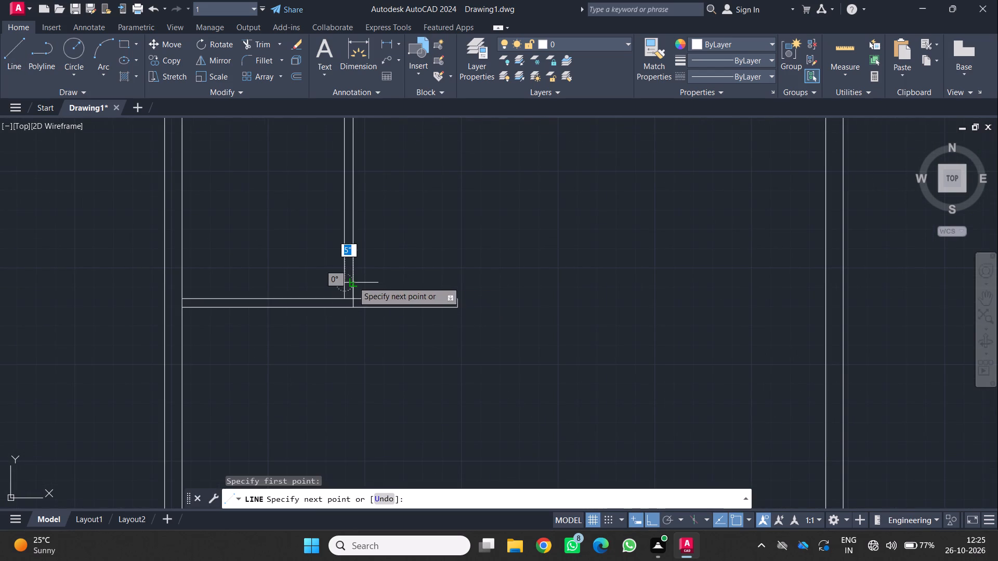
left_click(351, 282)
key("space")
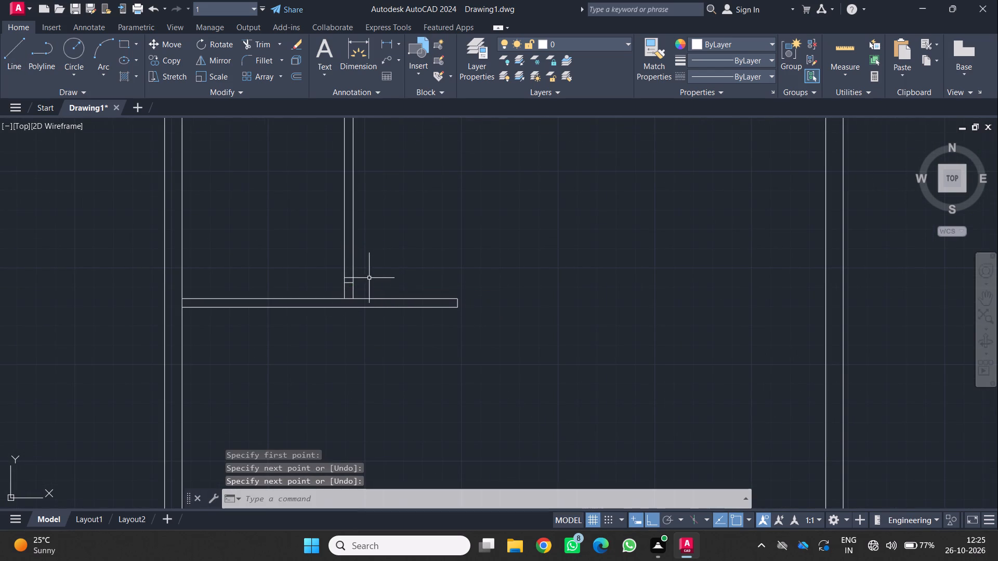
Offset the short cross line 2'6" upward along the vertical partition to mark the door opening's other side.
scroll(346, 289, "up", 3)
left_click(357, 260)
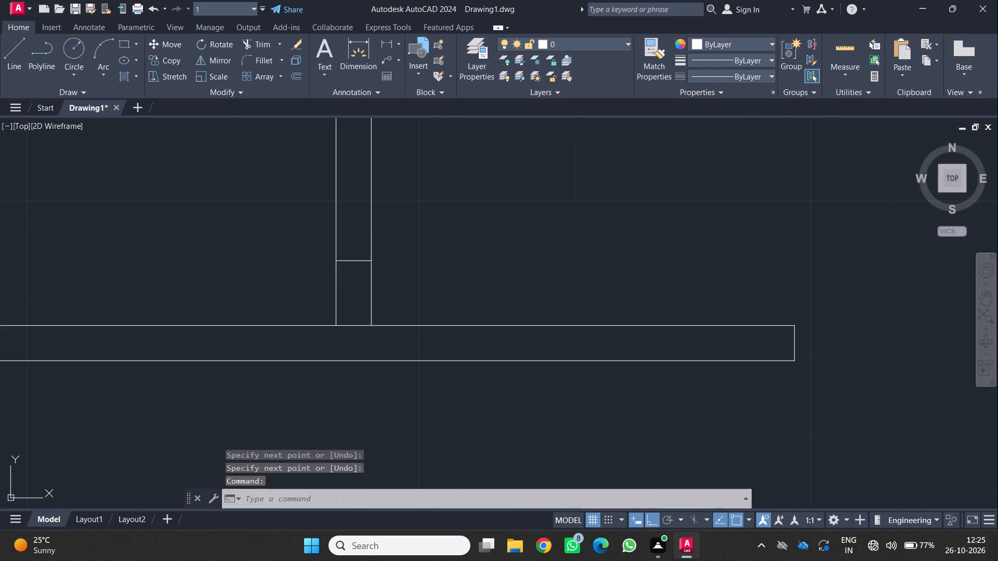
key("o")
key("Return")
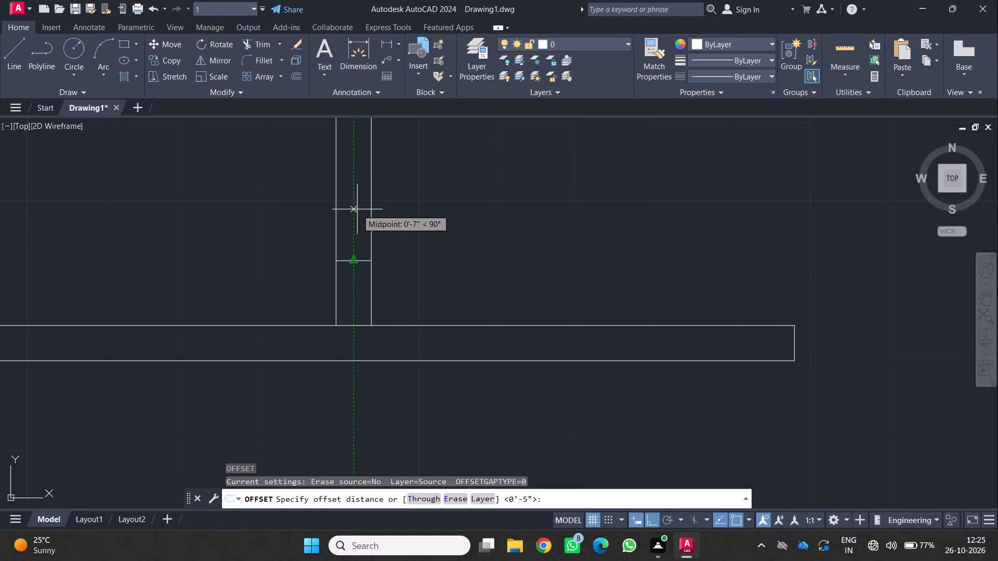
key("2")
key("apostrophe")
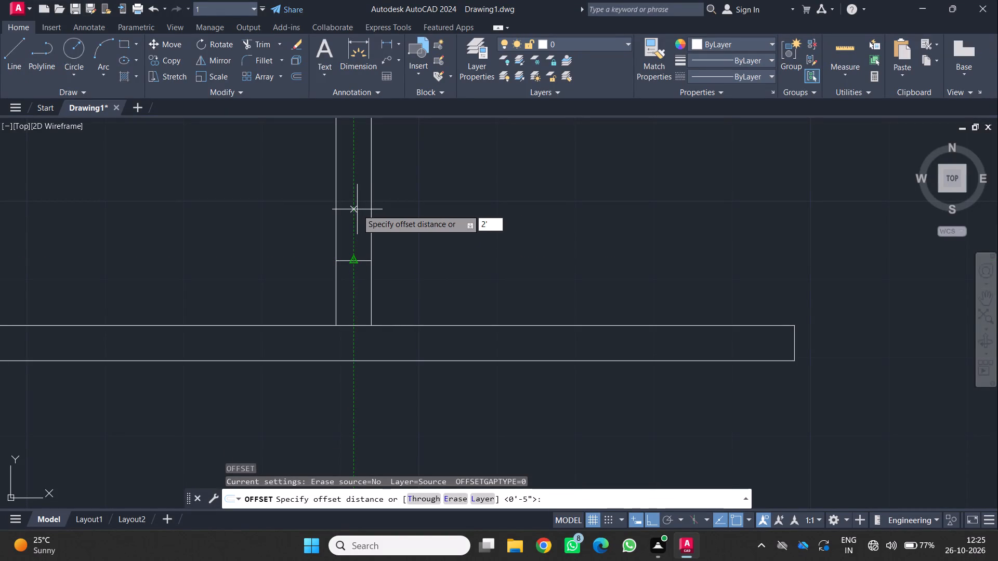
key("6")
key("Return")
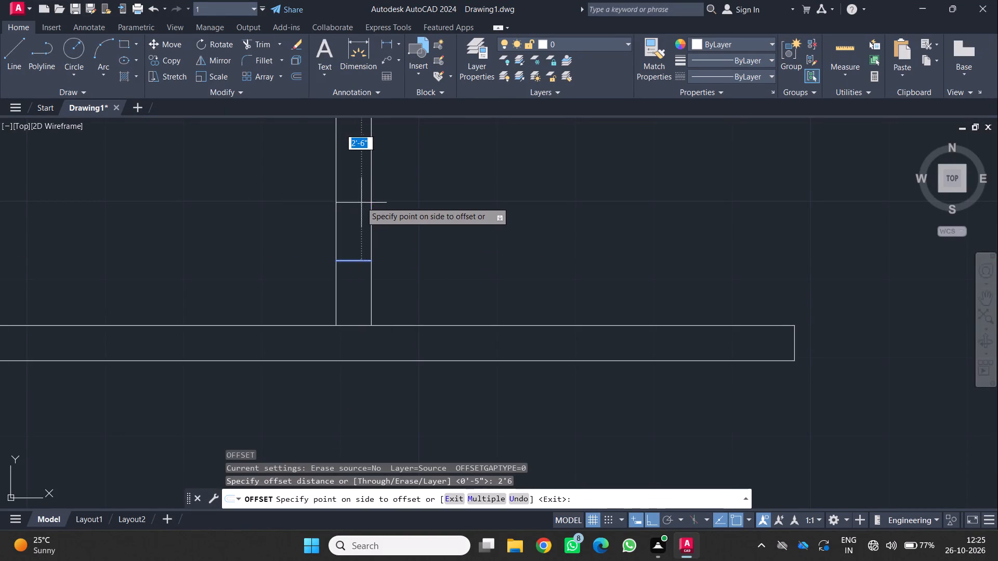
scroll(361, 202, "down", 3)
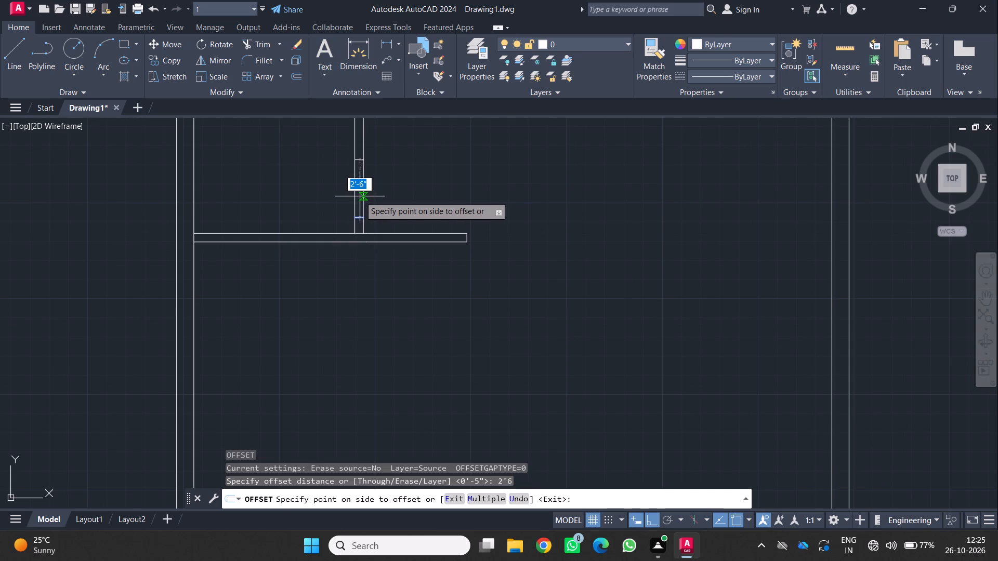
left_click(360, 196)
Trim both vertical partition lines between the two short cross lines to cut the door opening.
middle_click_drag(358, 195, 386, 265)
middle_click(386, 265)
scroll(363, 218, "up", 1)
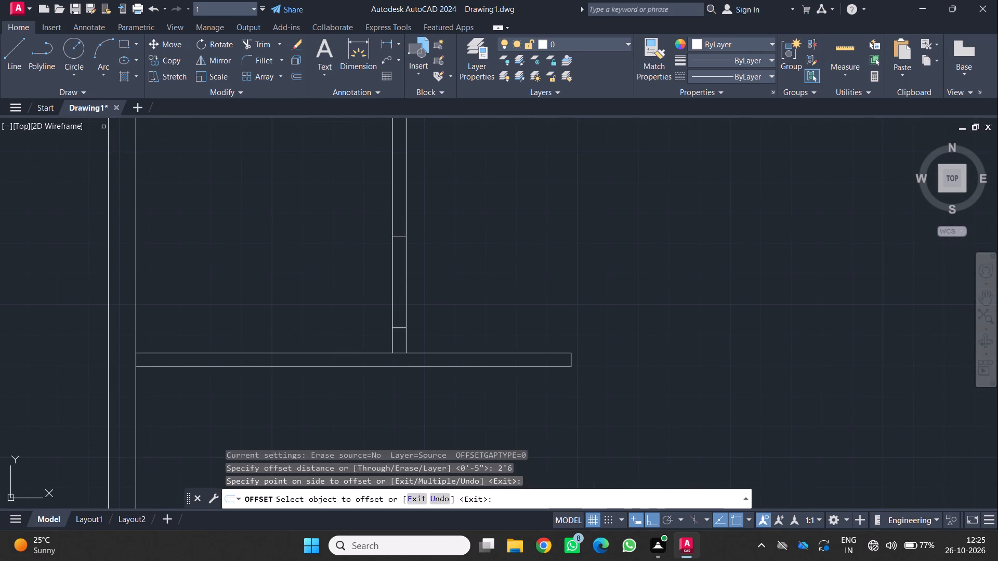
left_click(252, 42)
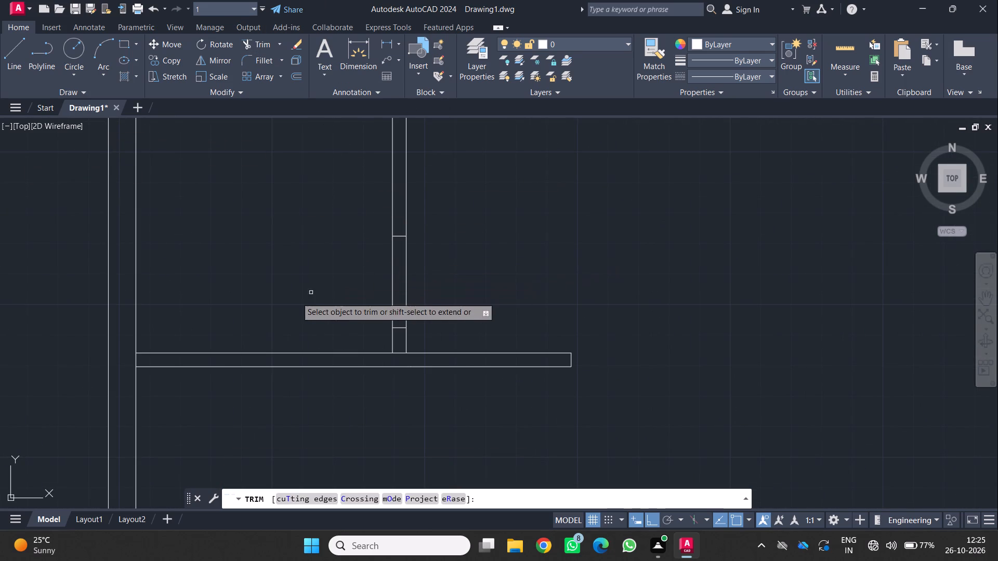
left_click(346, 270)
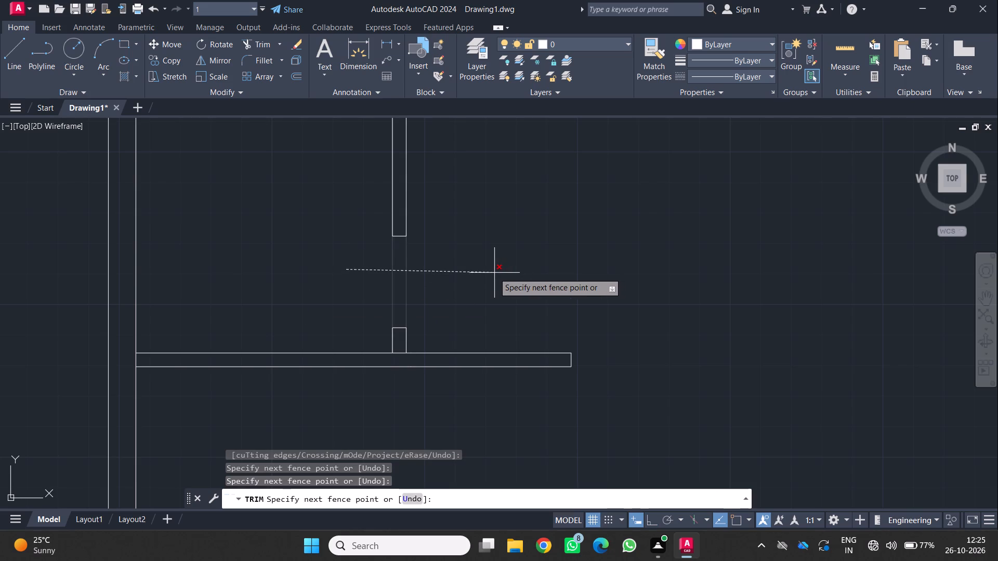
left_click(494, 273)
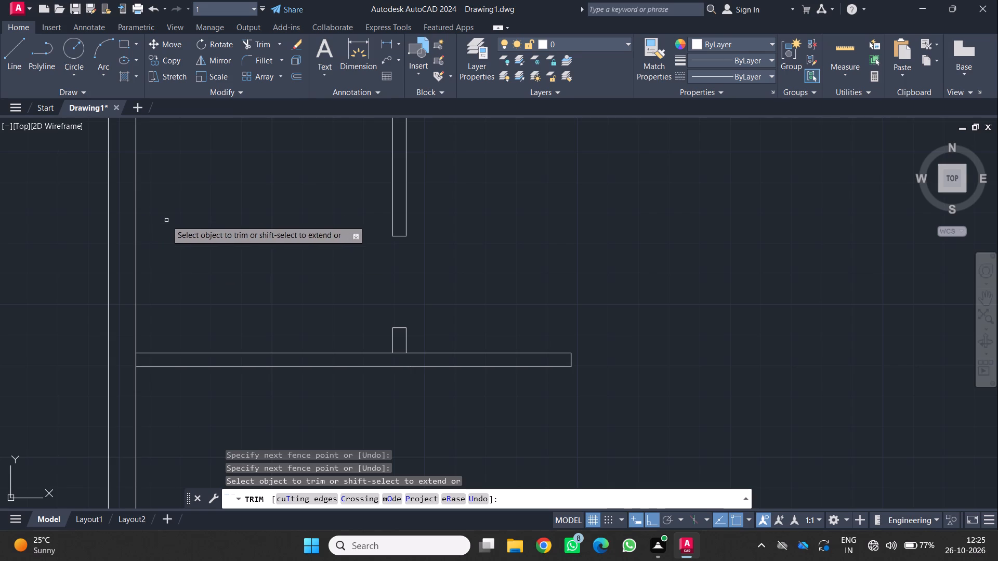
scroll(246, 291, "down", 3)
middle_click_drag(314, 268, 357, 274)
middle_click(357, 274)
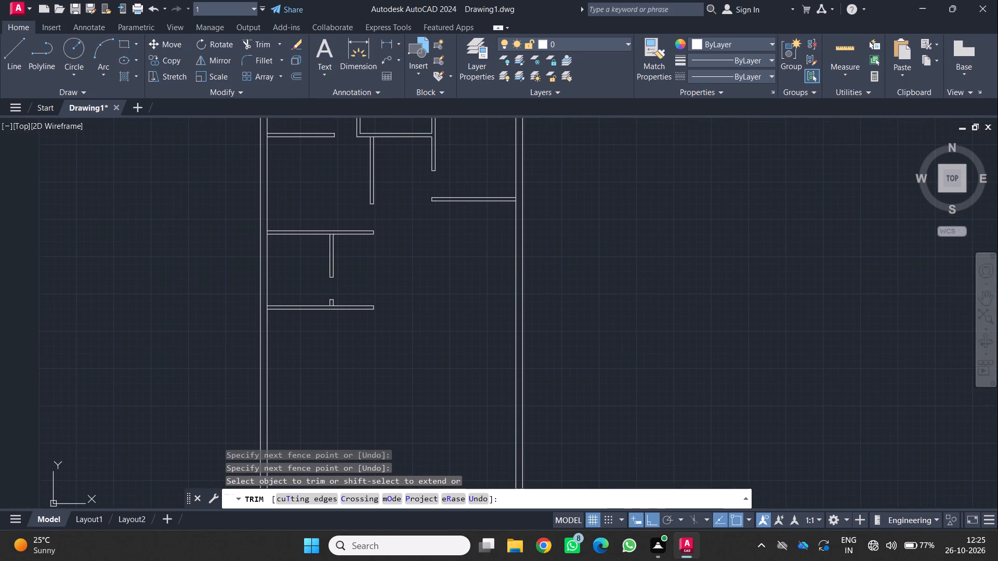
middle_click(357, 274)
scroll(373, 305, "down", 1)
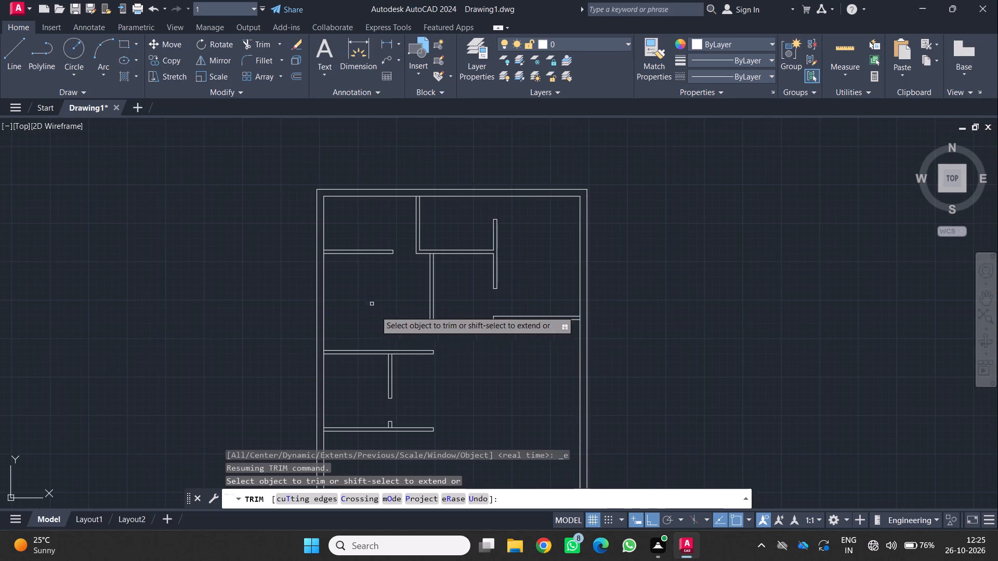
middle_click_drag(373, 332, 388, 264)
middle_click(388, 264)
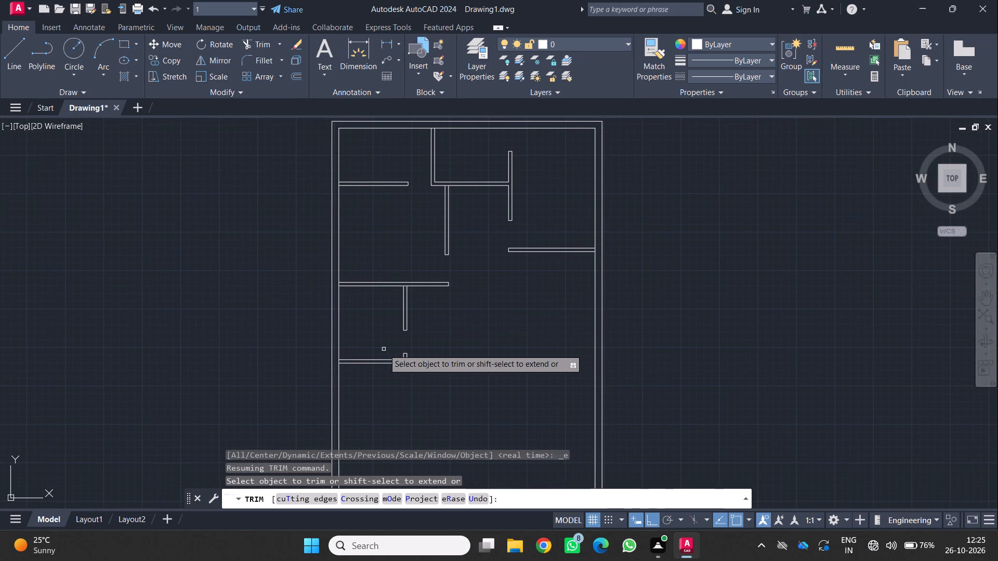
Save the drawing in the Documents folder under the file name FIRSTFLOOR PLAN OCT 26.
key("ctrl+s")
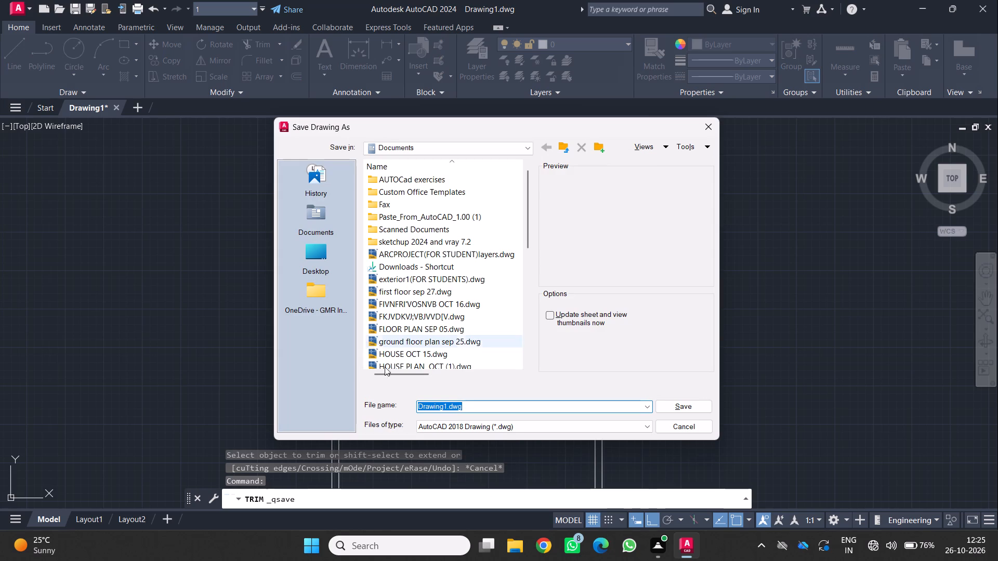
left_click(481, 407)
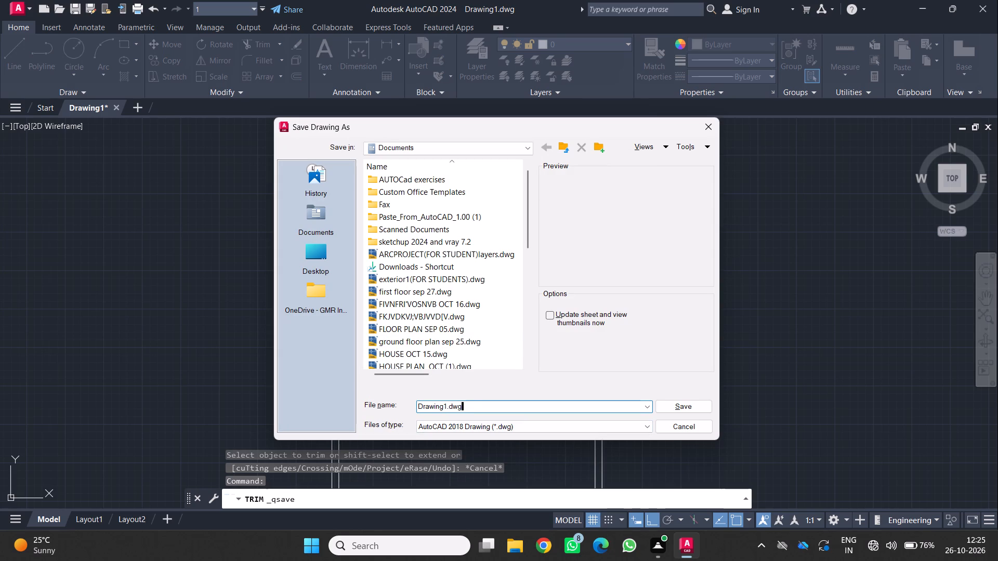
key("BackSpace")
key("BackSpace")
key("BackSpace")
key("BackSpace")
key("BackSpace")
key("BackSpace")
key("BackSpace")
key("BackSpace")
key("BackSpace")
key("BackSpace")
key("BackSpace")
key("BackSpace")
key("BackSpace")
key("BackSpace")
key("BackSpace")
key("BackSpace")
key("BackSpace")
key("BackSpace")
key("BackSpace")
key("BackSpace")
type("FIRST")
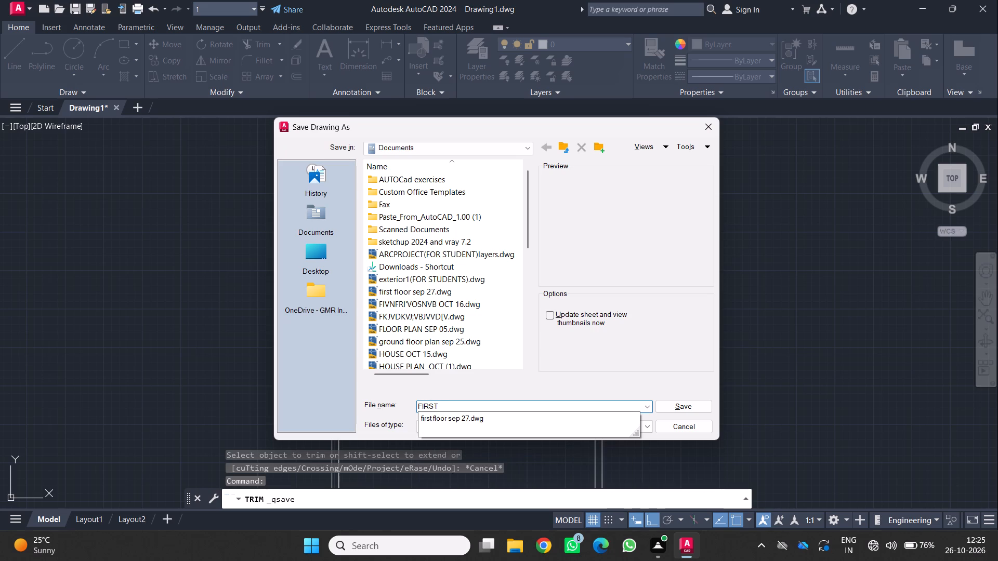
type("FLOO")
type("R PLAN")
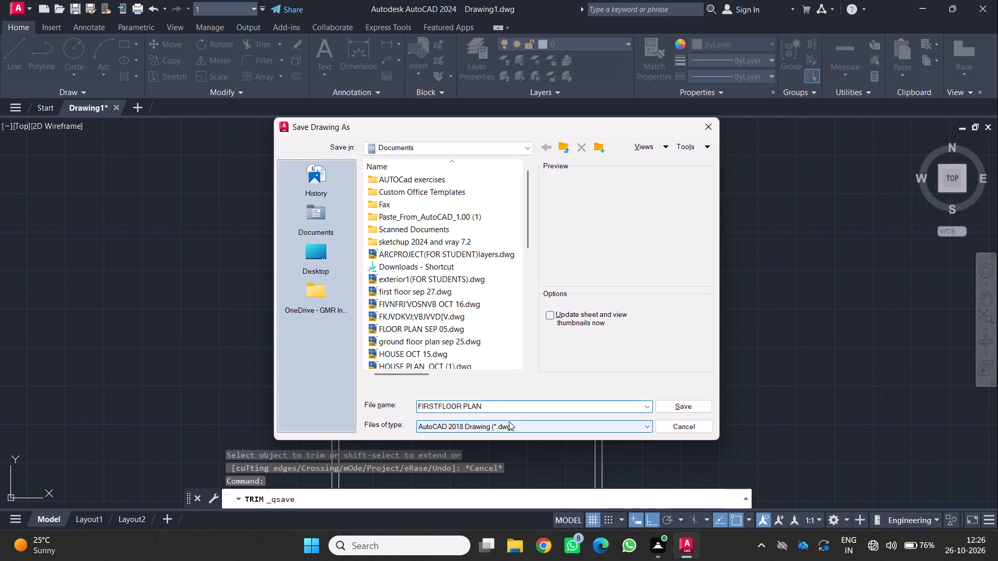
left_click(490, 406)
key("space")
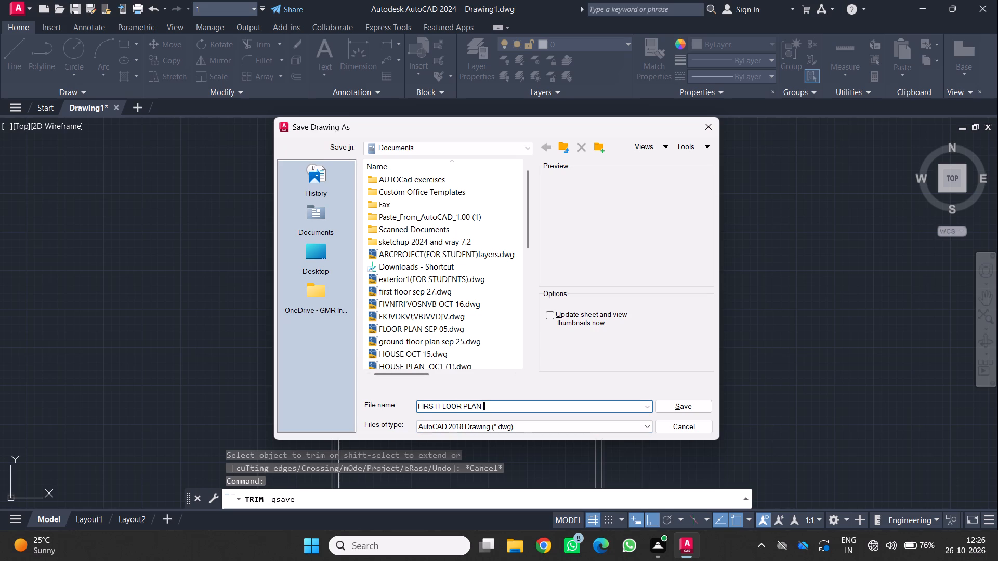
type("OCT")
key("space")
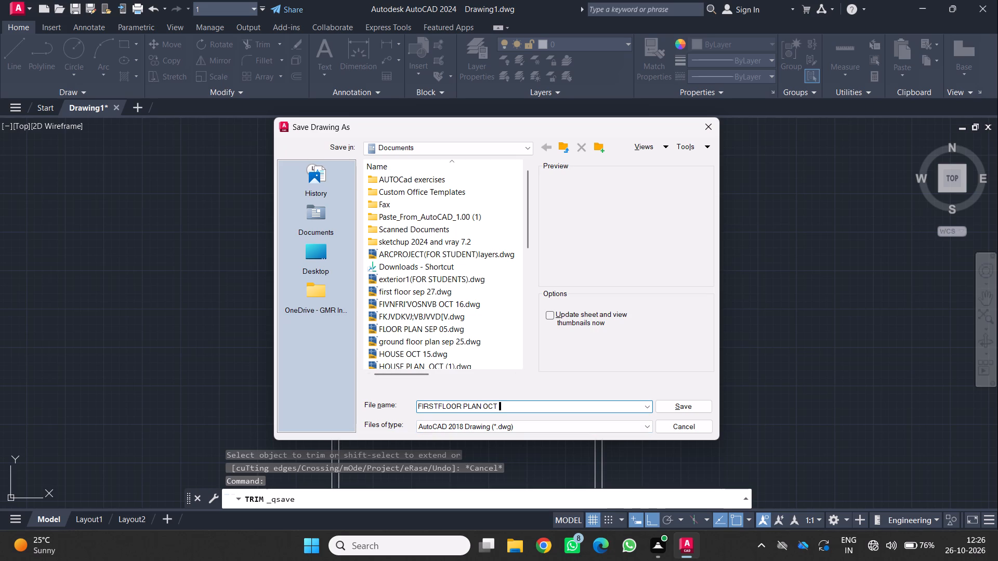
type("26")
left_click(690, 407)
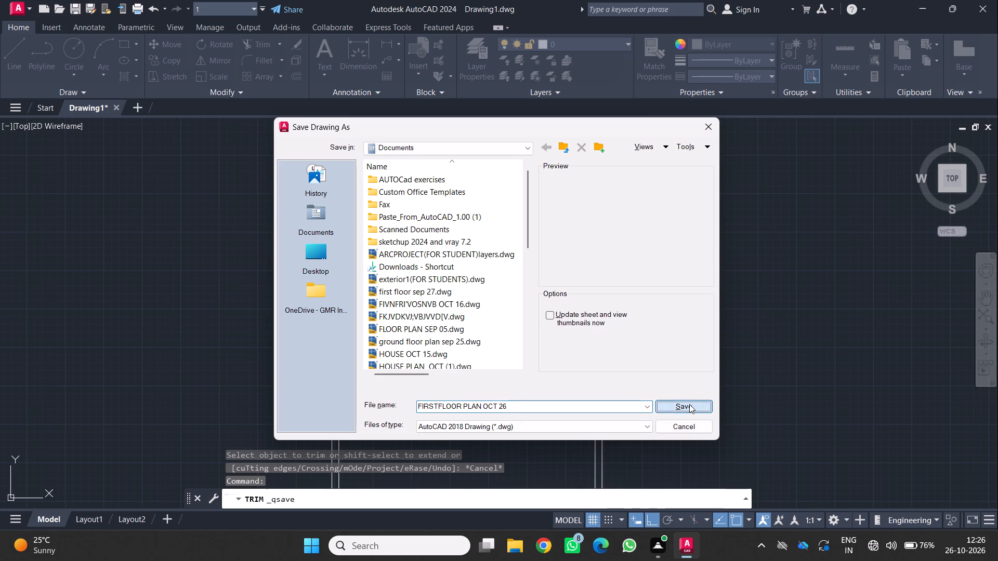
Examine the whole floor plan outline, including the empty area below the existing partitions.
scroll(425, 394, "down", 2)
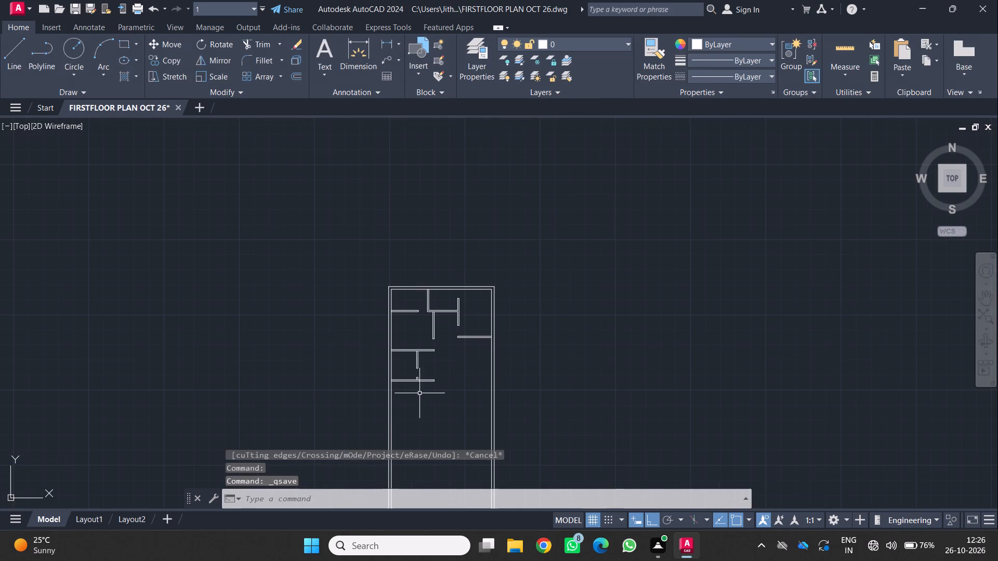
middle_click_drag(419, 393, 514, 340)
middle_click_drag(515, 338, 517, 333)
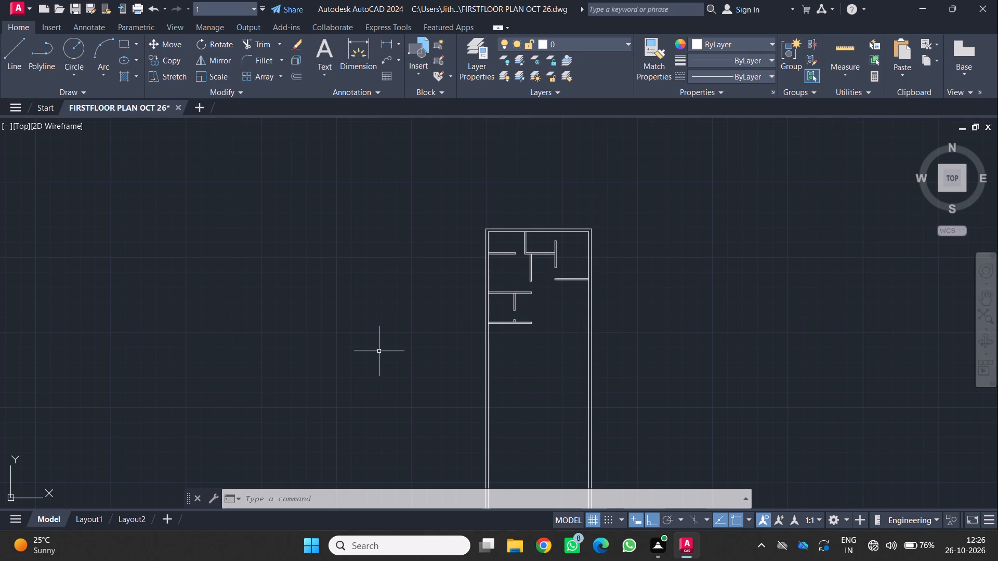
scroll(379, 352, "down", 1)
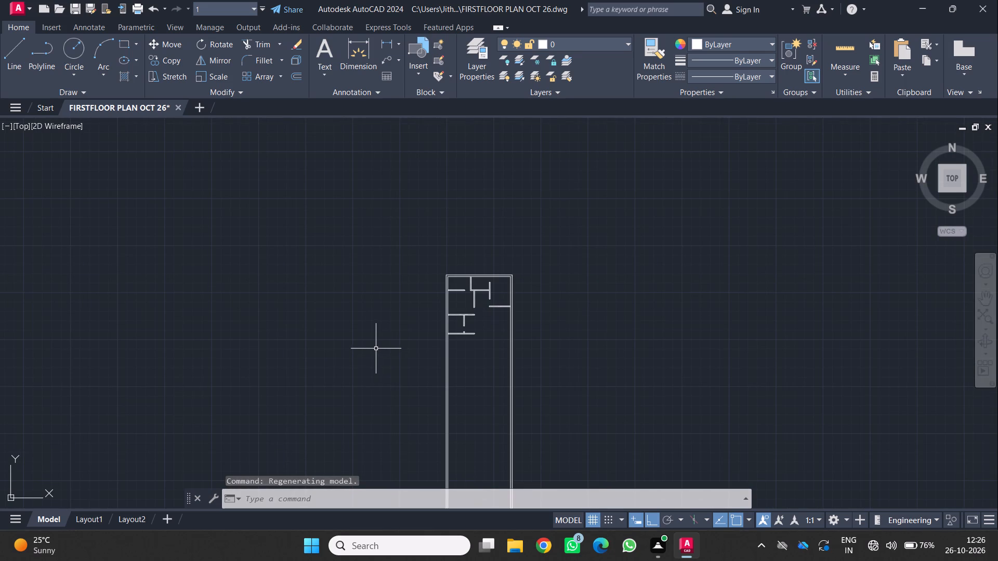
middle_click_drag(390, 388, 357, 379)
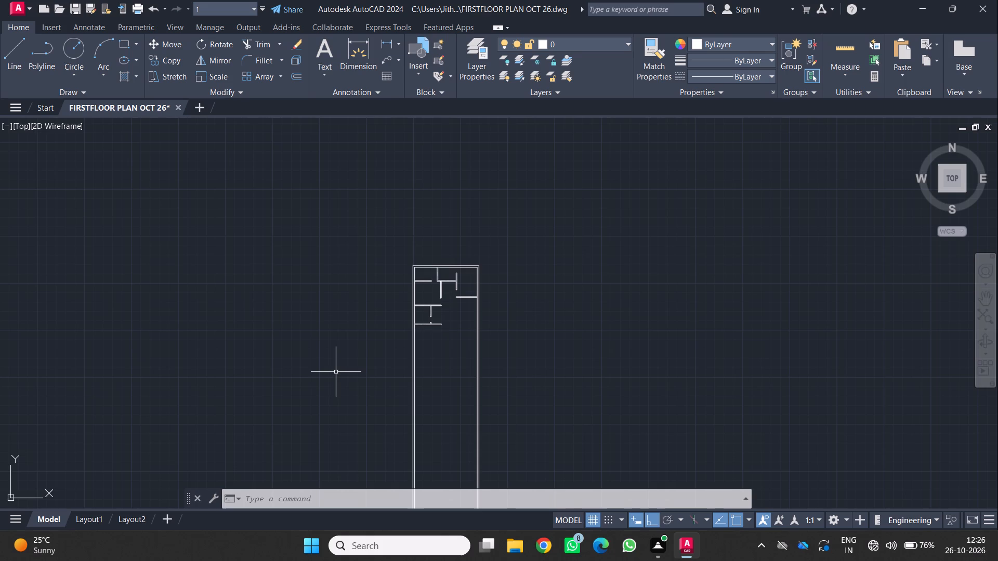
scroll(336, 372, "down", 1)
middle_click_drag(369, 395, 321, 388)
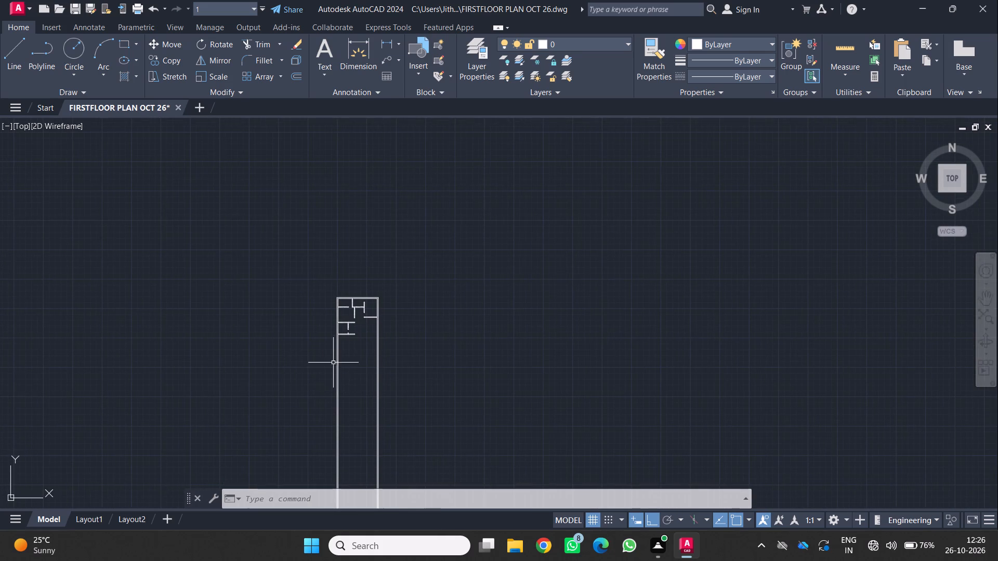
scroll(350, 329, "up", 2)
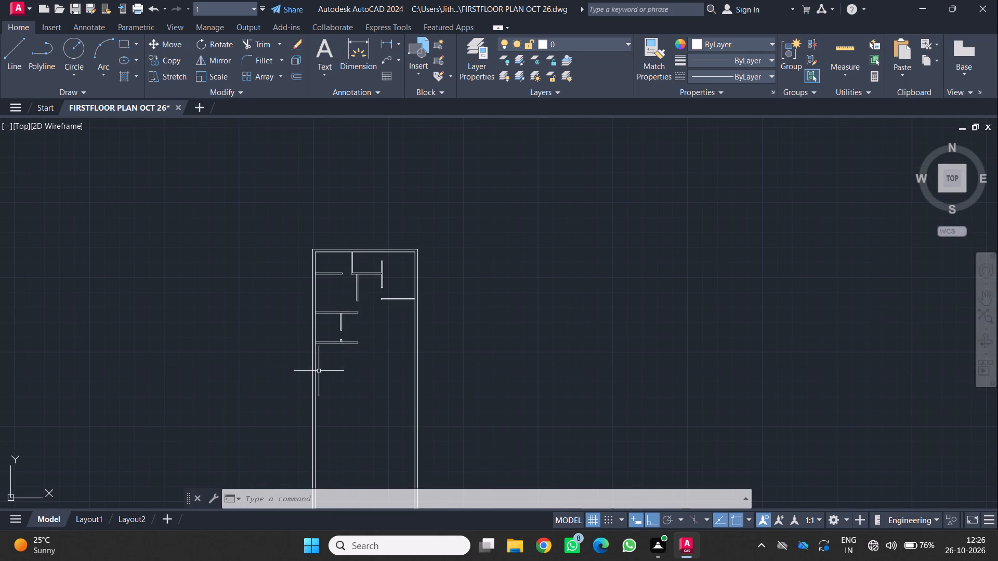
middle_click_drag(387, 395, 421, 384)
middle_click(421, 384)
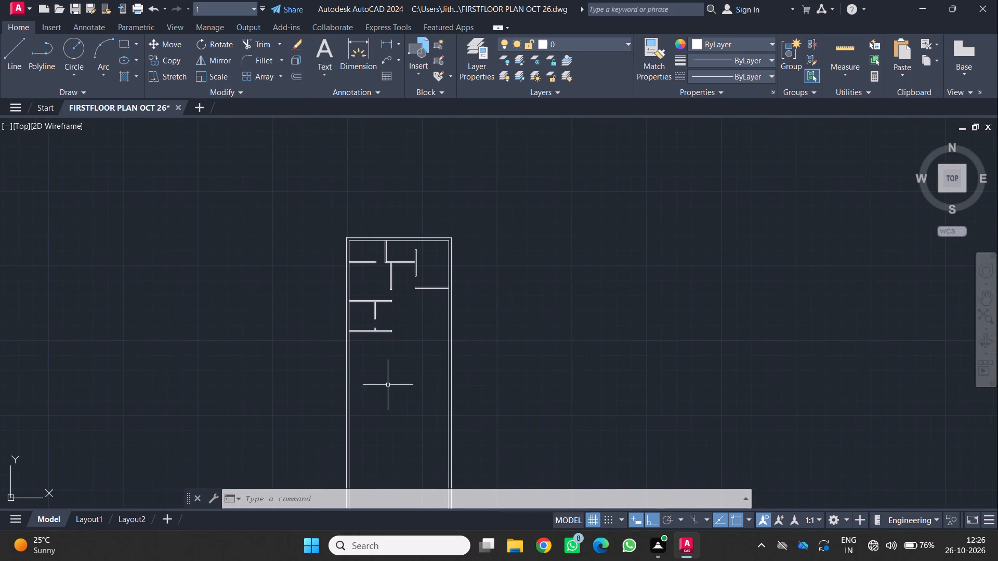
Offset the lower line of the lowest horizontal partition 6' downward.
scroll(355, 337, "up", 2)
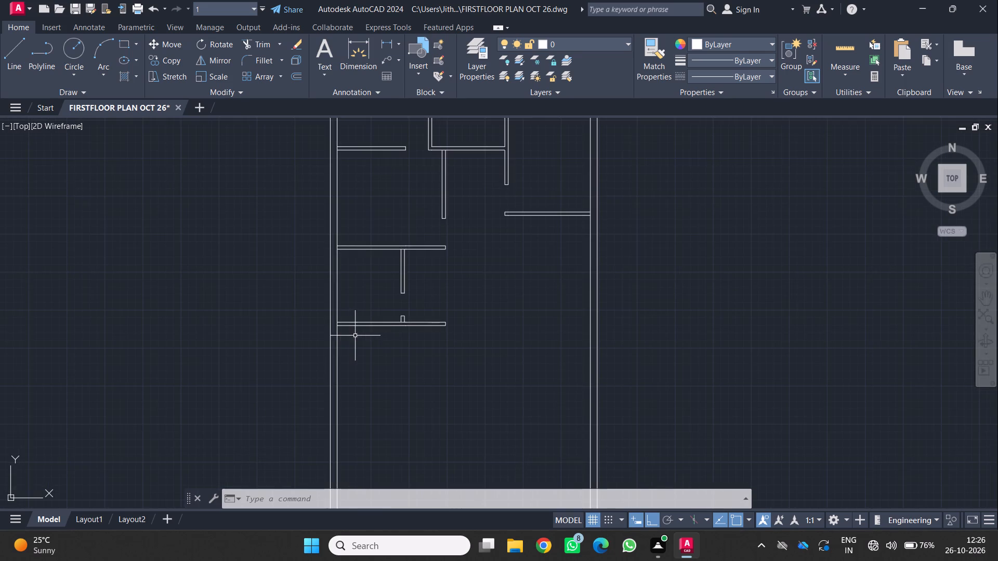
left_click(362, 326)
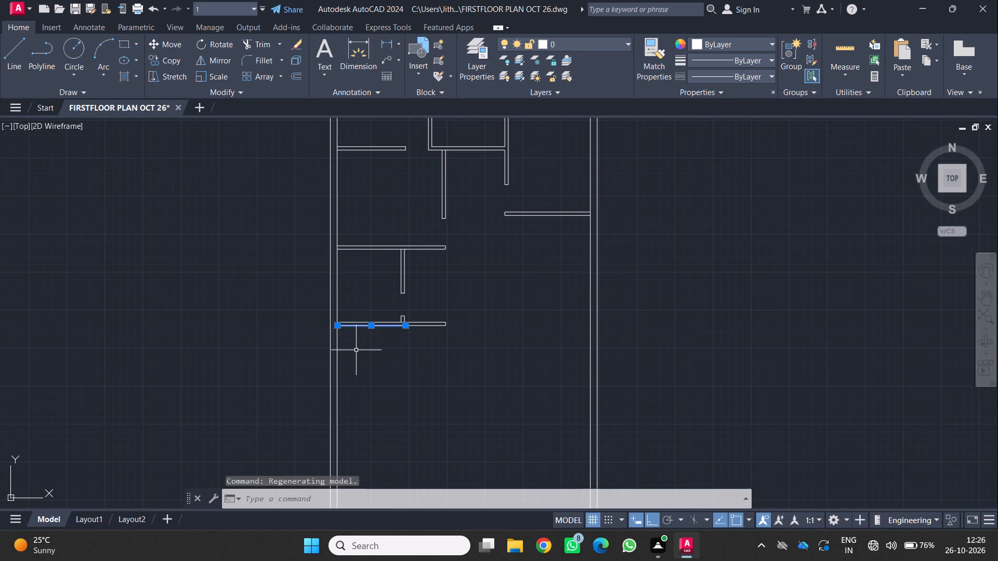
key("o")
key("Return")
key("6")
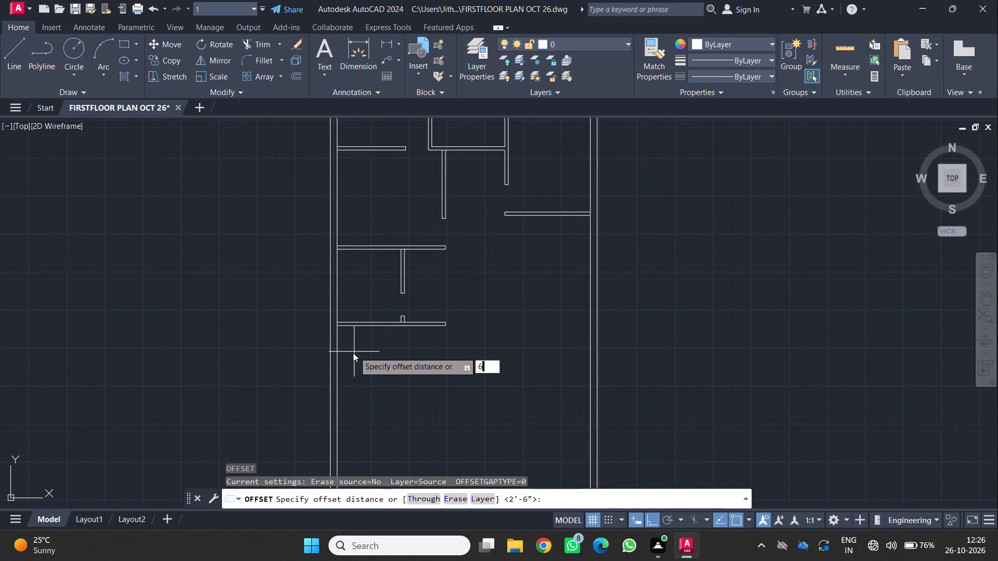
key("apostrophe")
key("Return")
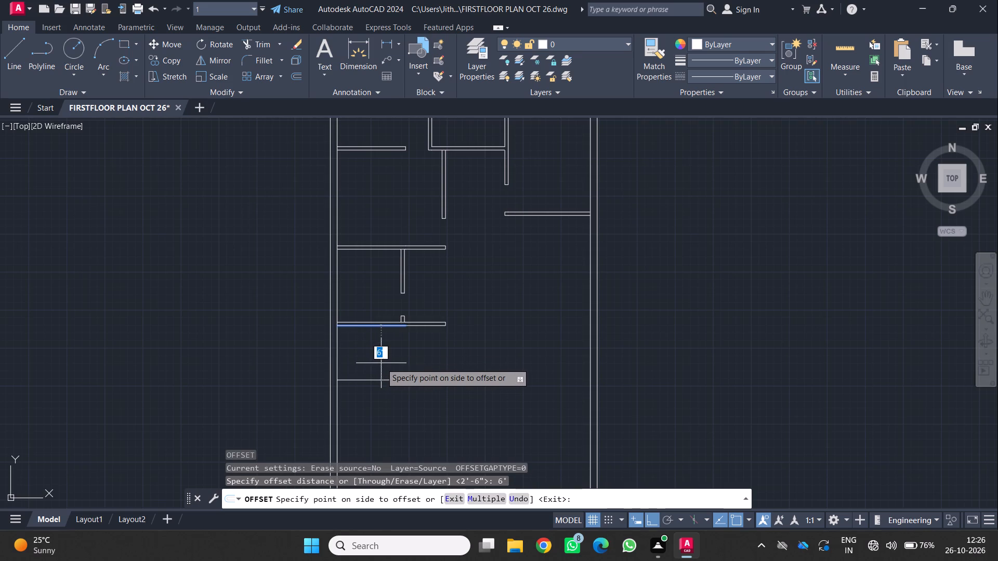
left_click(382, 363)
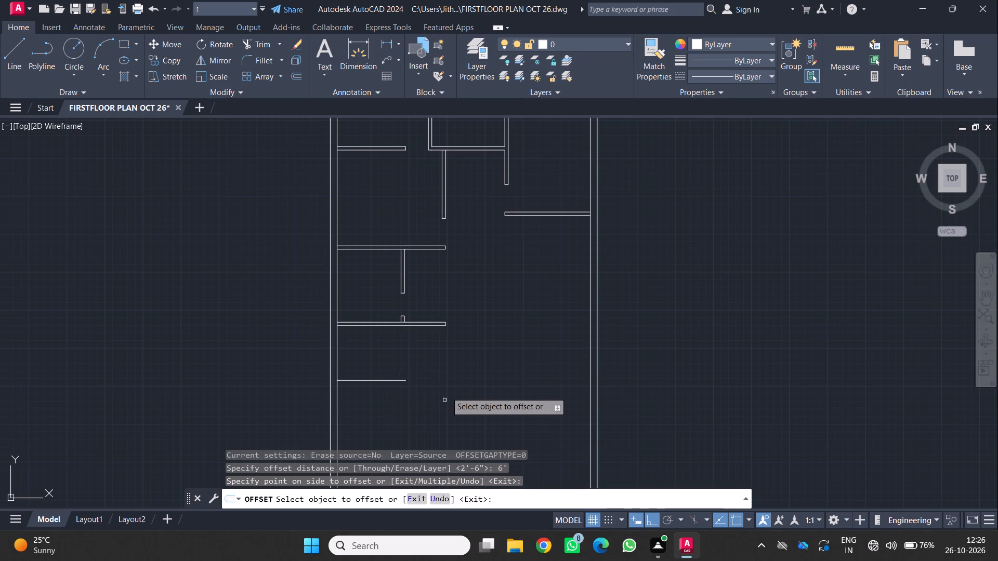
Draw a vertical line straight down from the free end of the lowest horizontal partition, extending past the level of the 6' offset line.
scroll(437, 386, "up", 1)
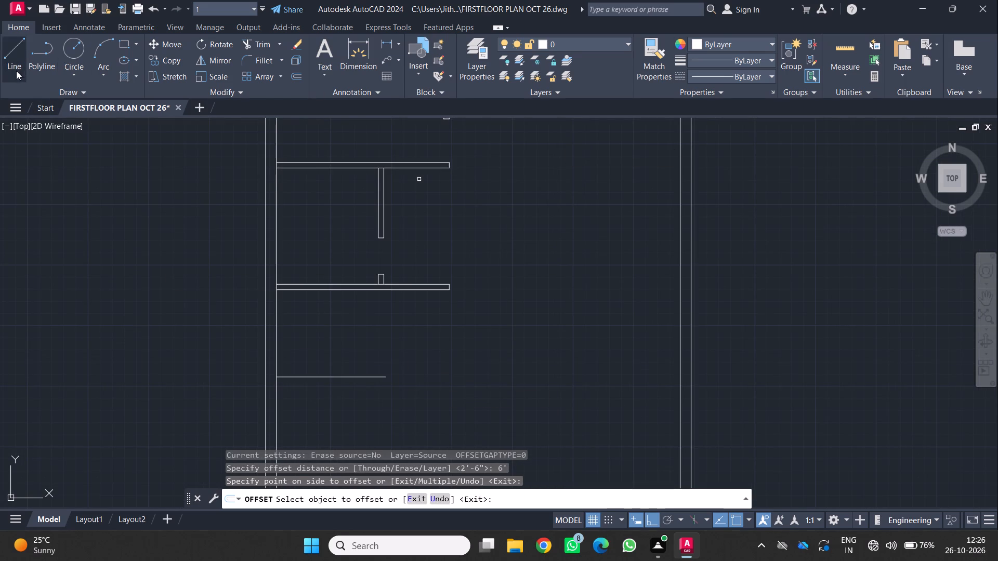
left_click(11, 46)
scroll(459, 253, "up", 1)
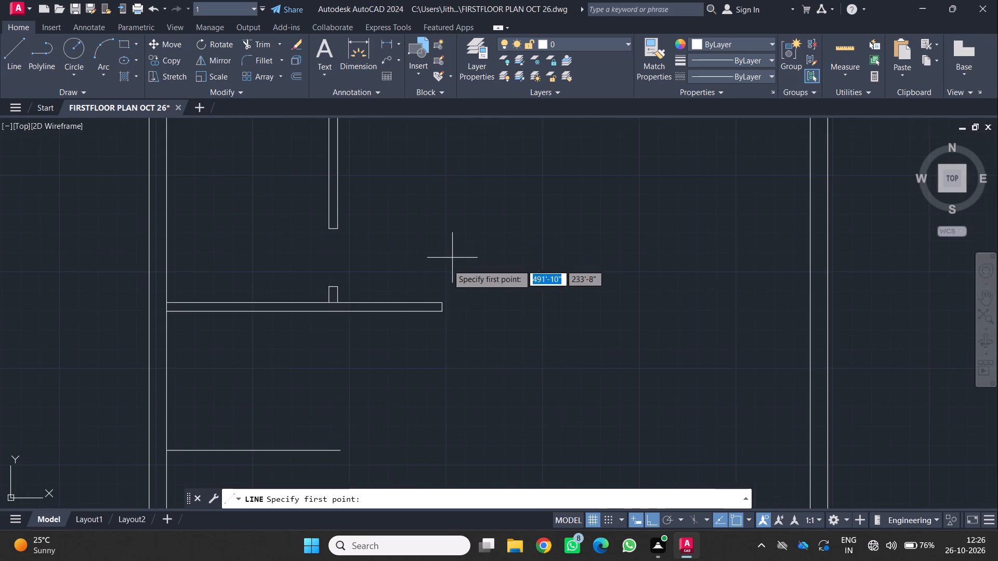
middle_click_drag(443, 279, 469, 172)
scroll(462, 193, "up", 1)
left_click(460, 230)
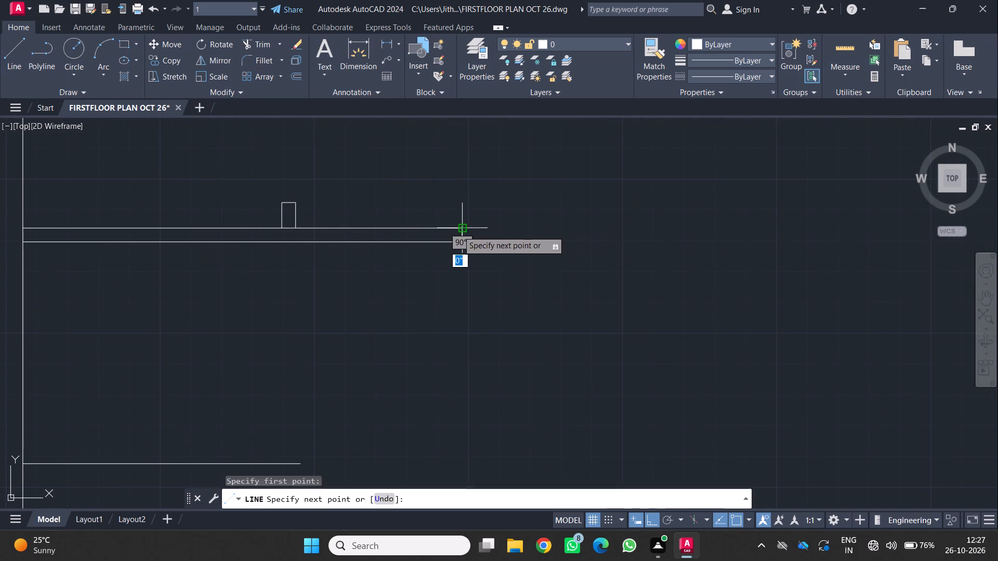
scroll(454, 253, "down", 4)
left_click(478, 335)
key("space")
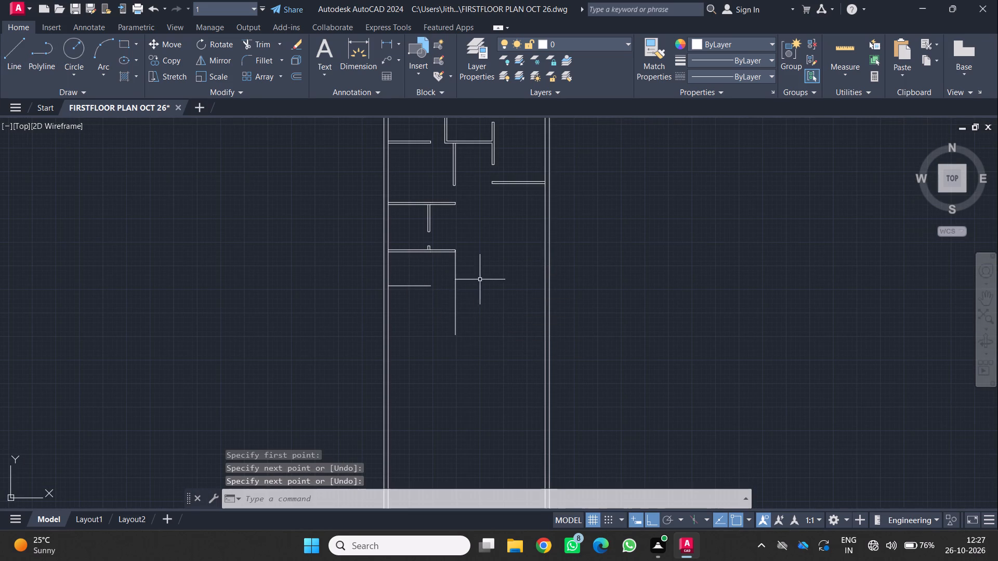
Draw a horizontal line about 4'4" long from the free end of the 6' offset line to the new vertical line.
scroll(408, 280, "up", 2)
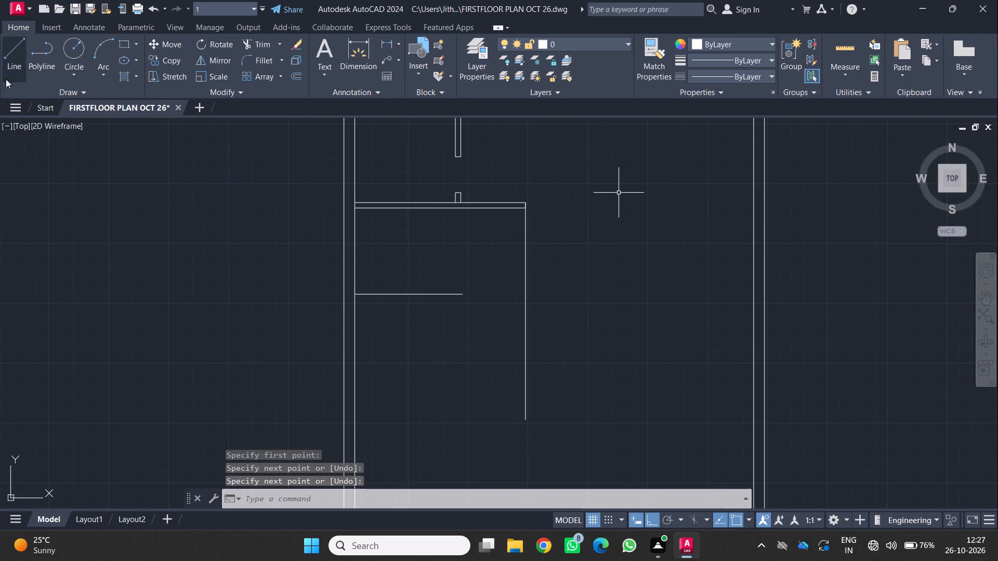
left_click(10, 49)
scroll(478, 311, "up", 1)
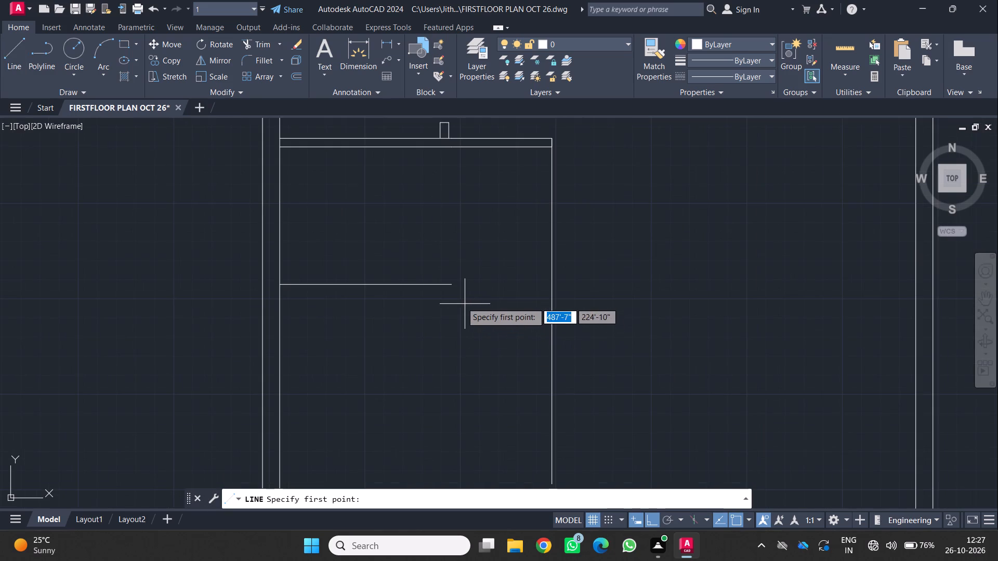
scroll(459, 294, "up", 2)
left_click(438, 271)
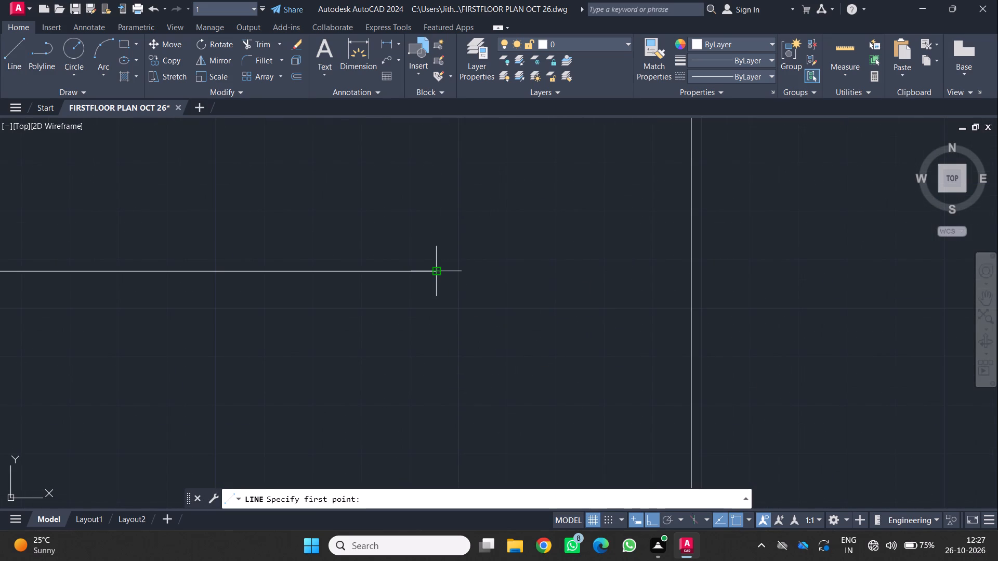
left_click(690, 272)
key("space")
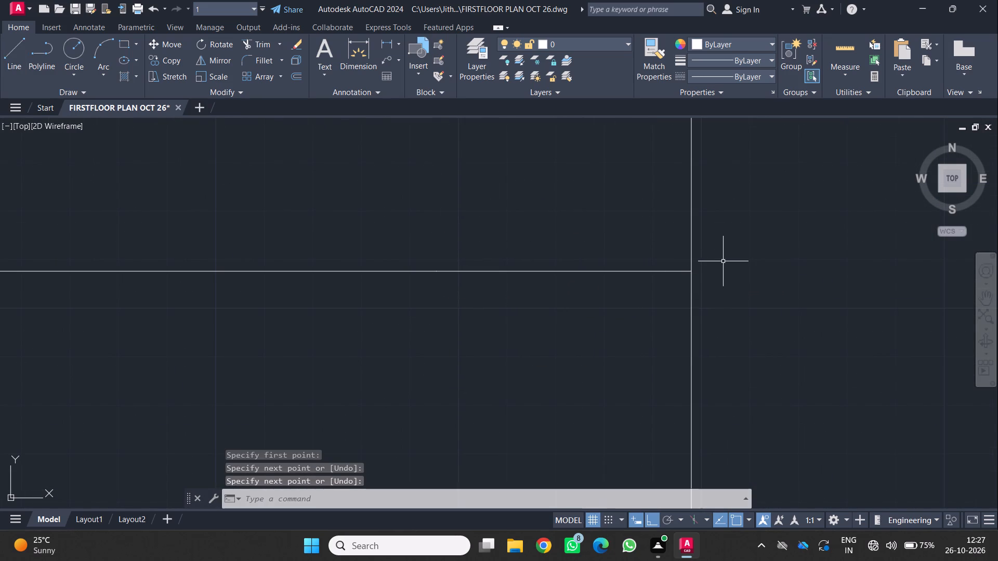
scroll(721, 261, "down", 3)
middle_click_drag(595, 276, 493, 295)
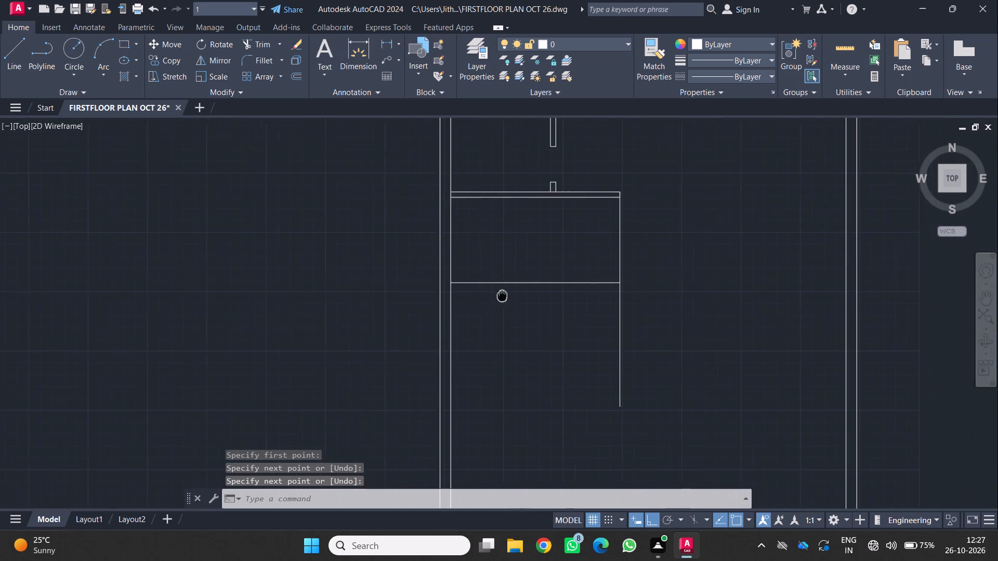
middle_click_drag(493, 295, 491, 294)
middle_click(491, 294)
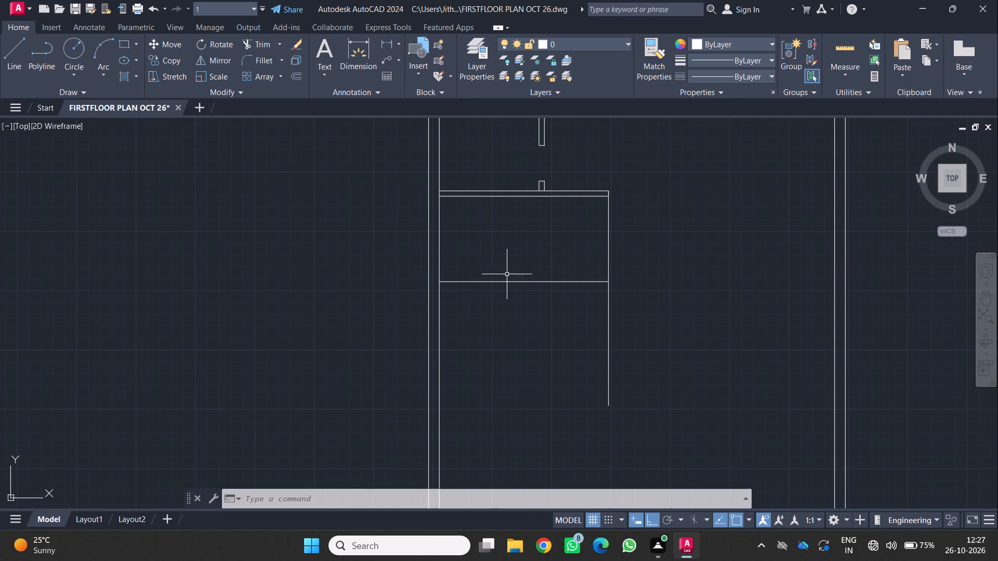
Offset both segments of the horizontal line closing the new room 9" downward to form its lower wall.
left_click(500, 282)
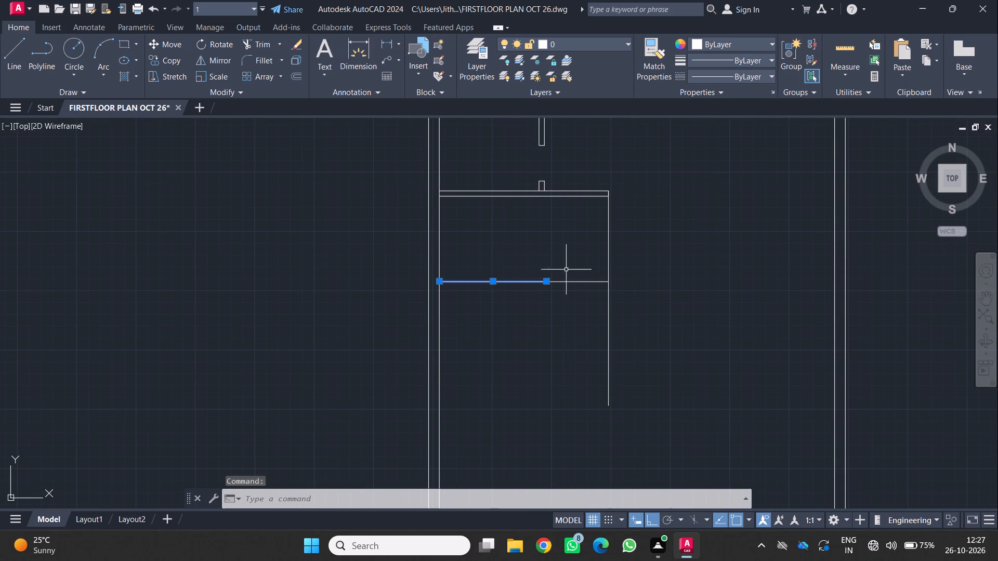
left_click(559, 283)
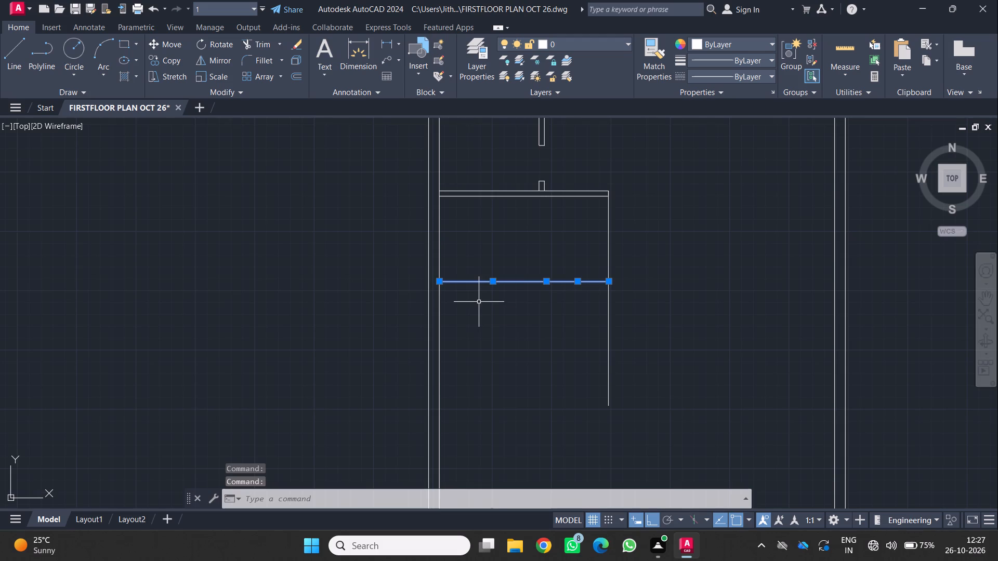
key("o")
key("Return")
key("9")
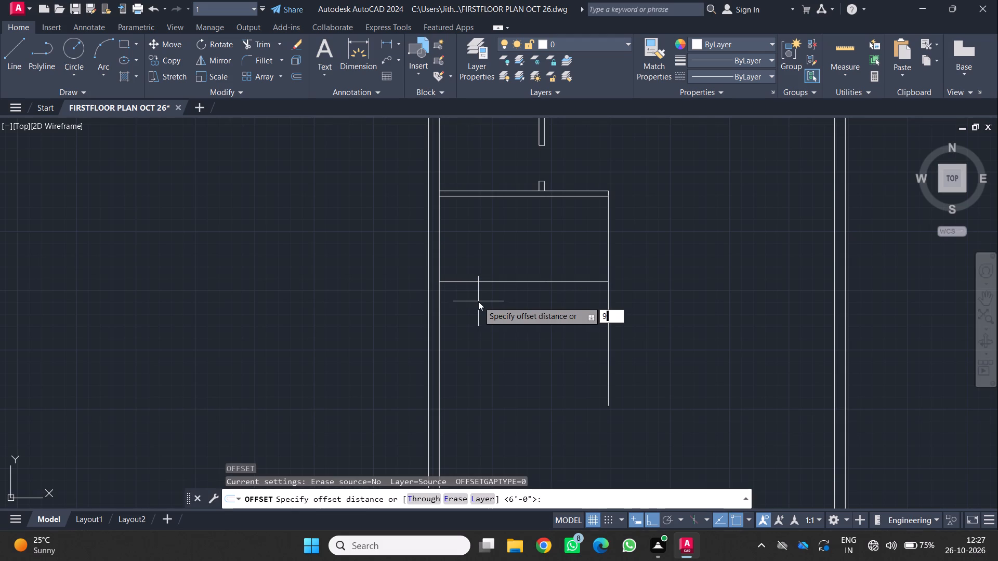
key("Return")
left_click(509, 281)
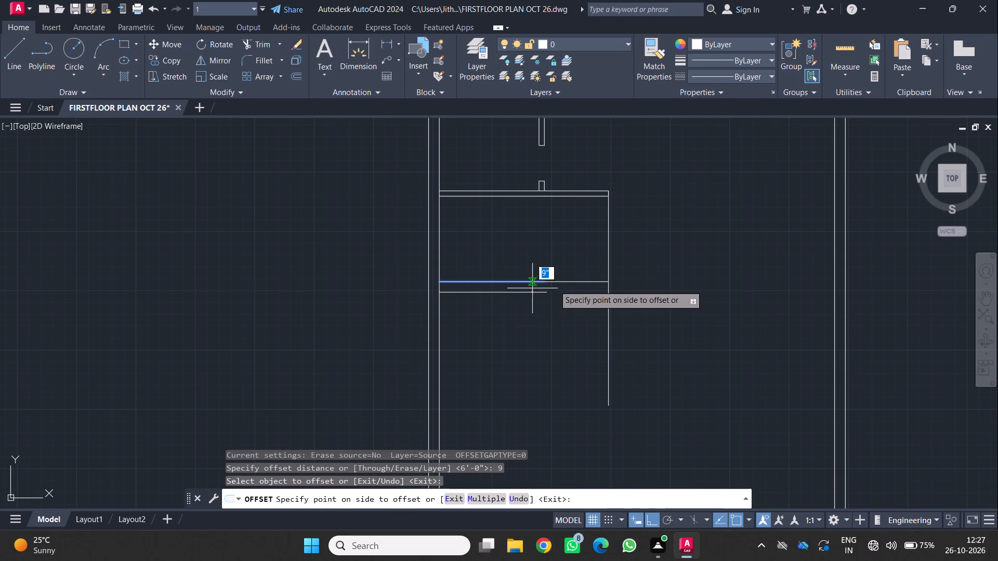
left_click(545, 293)
left_click(564, 283)
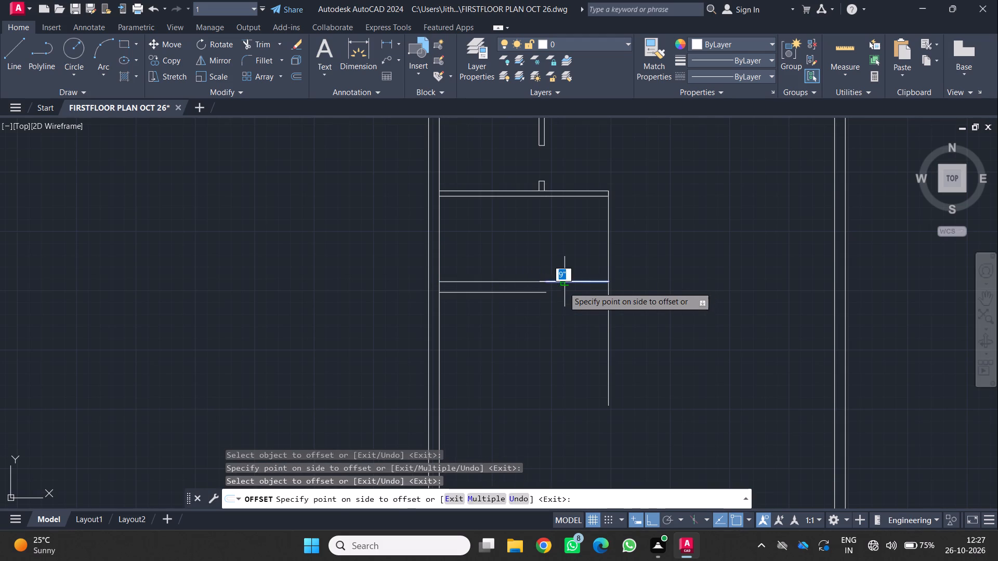
left_click_drag(560, 295, 554, 296)
Trim off the part of the room's vertical line that extends below the new 9" wall.
scroll(523, 298, "down", 3)
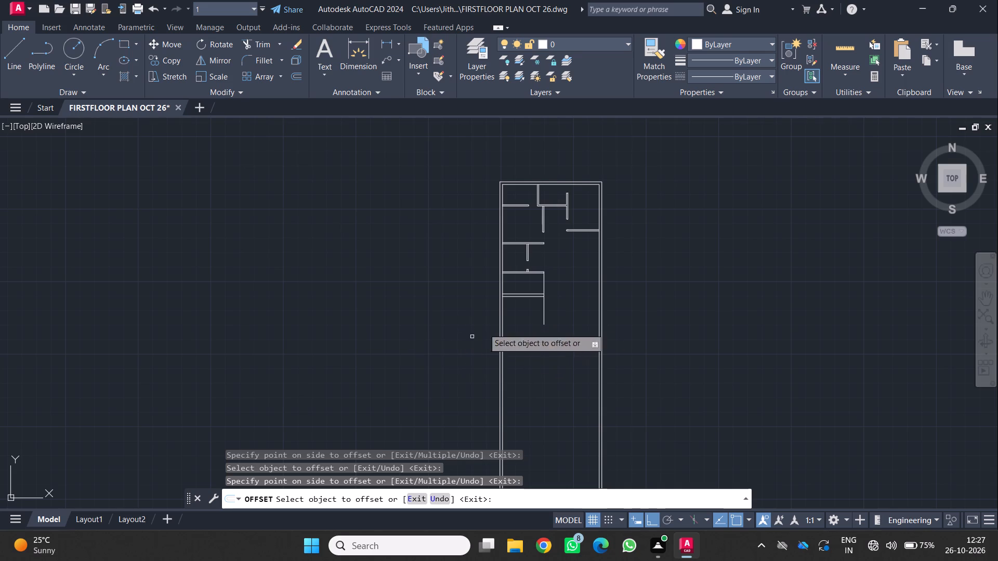
scroll(542, 310, "up", 2)
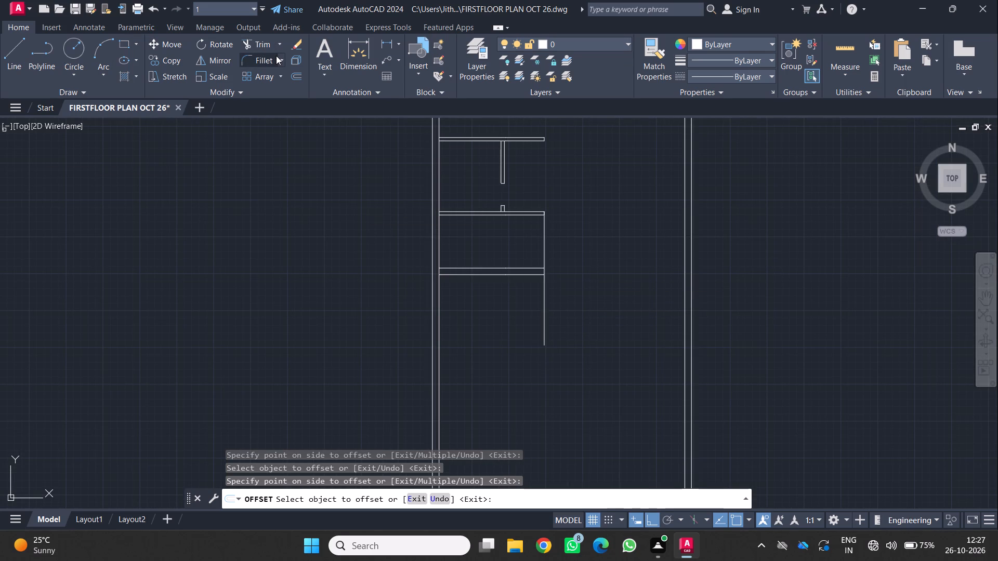
left_click(270, 44)
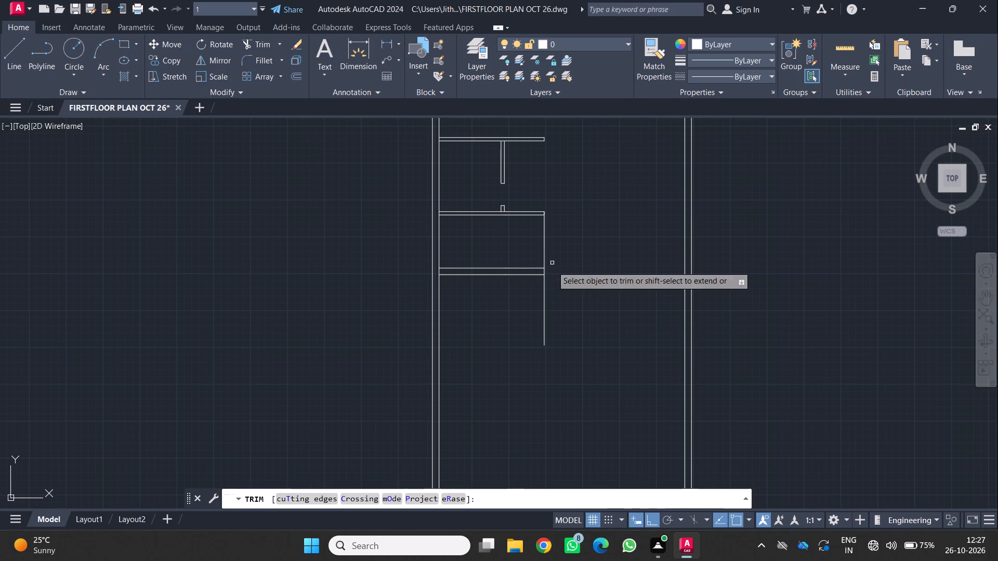
left_click(543, 302)
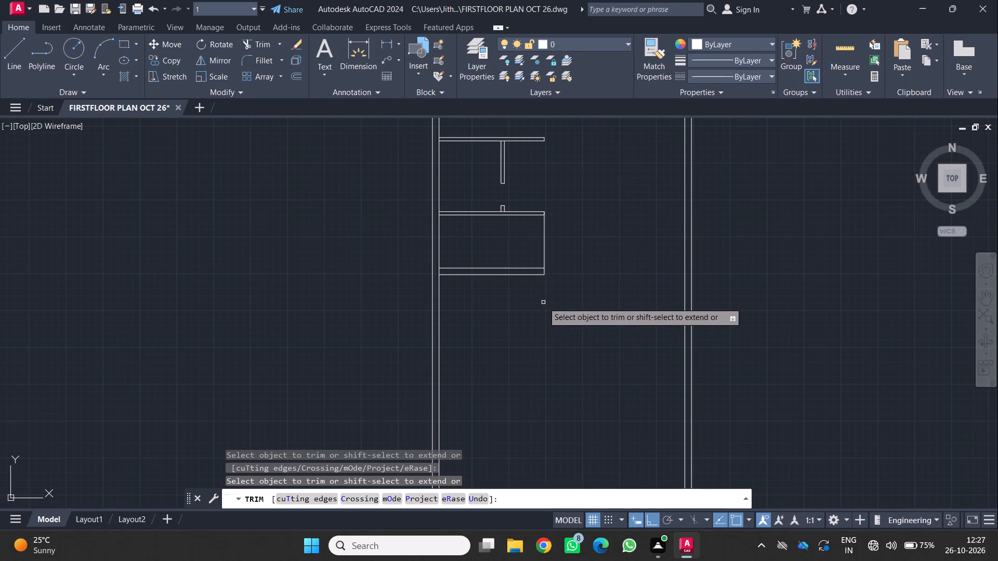
key("Escape")
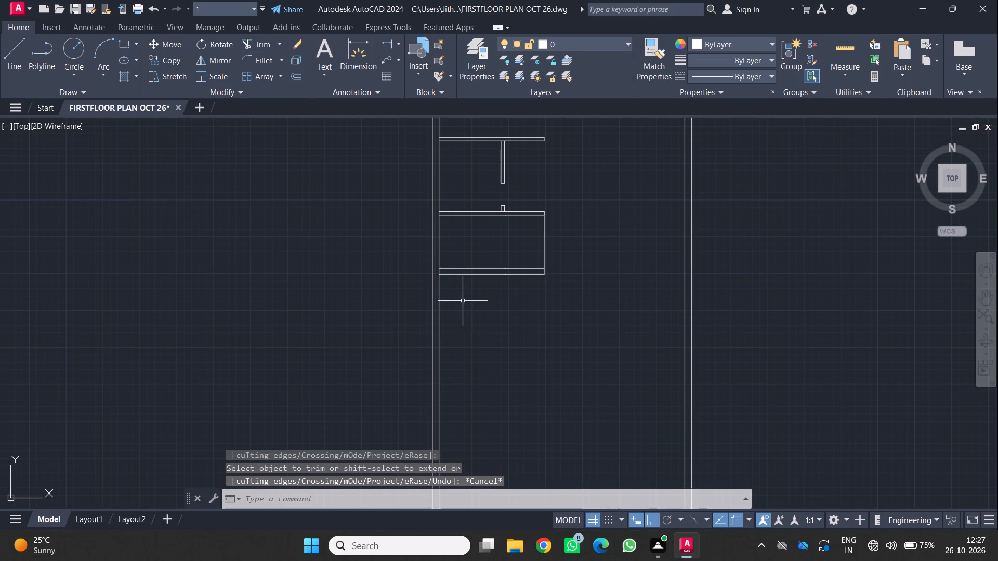
Offset the left segment of the 9" wall's lower line 6'8" downward.
middle_click_drag(599, 308, 529, 285)
middle_click(528, 285)
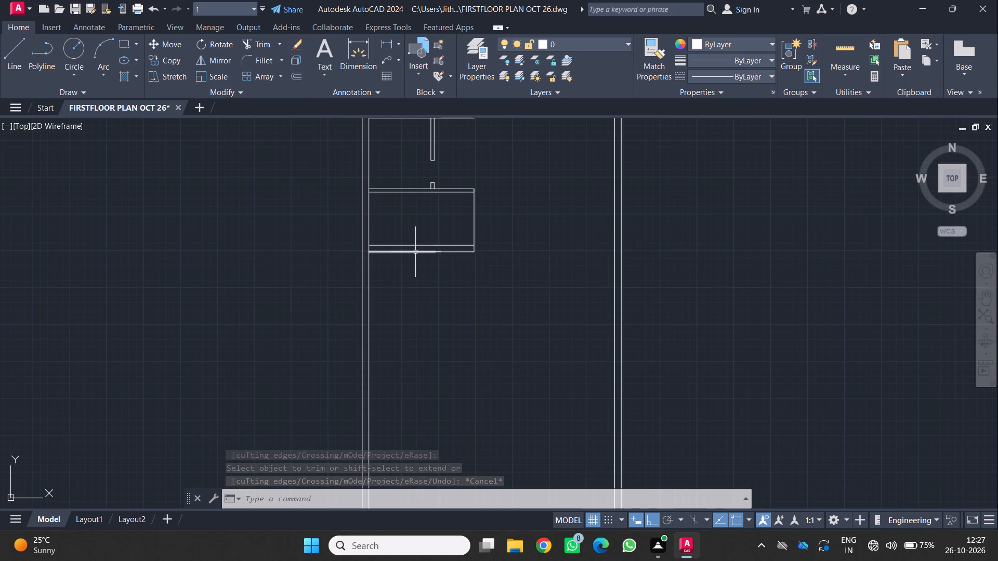
left_click(415, 252)
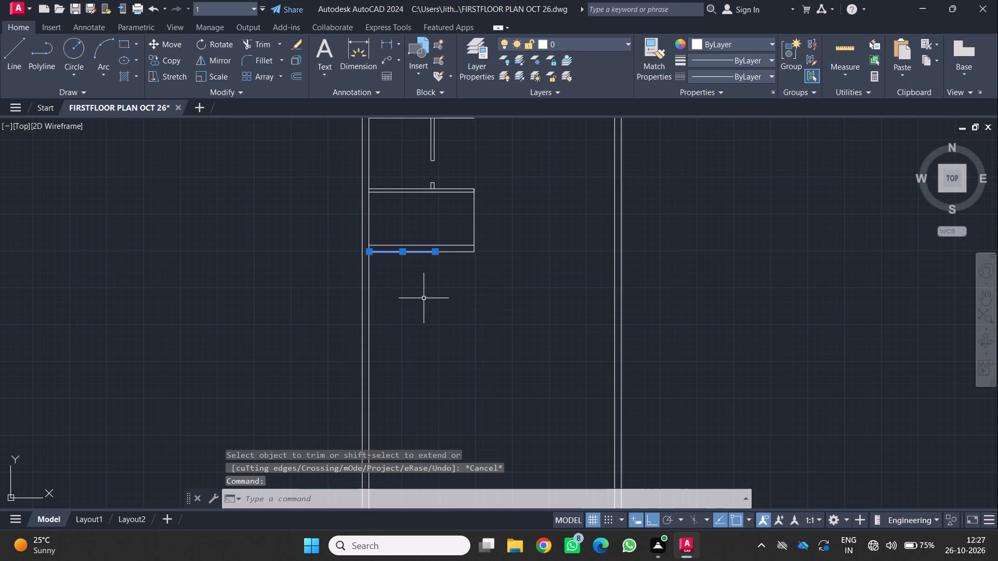
key("o")
key("Return")
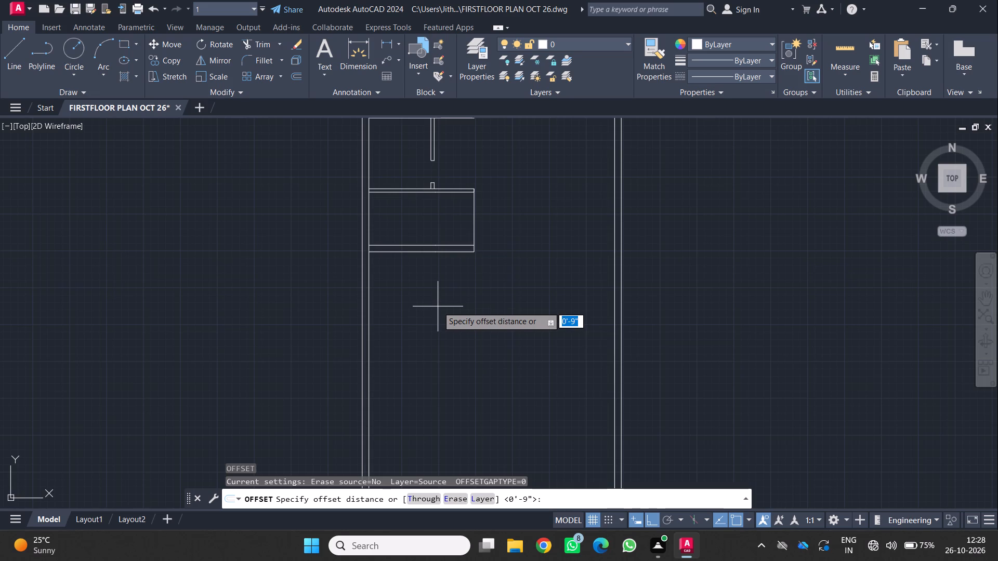
scroll(437, 306, "down", 1)
middle_click_drag(440, 302, 435, 276)
scroll(440, 302, "up", 1)
middle_click(435, 277)
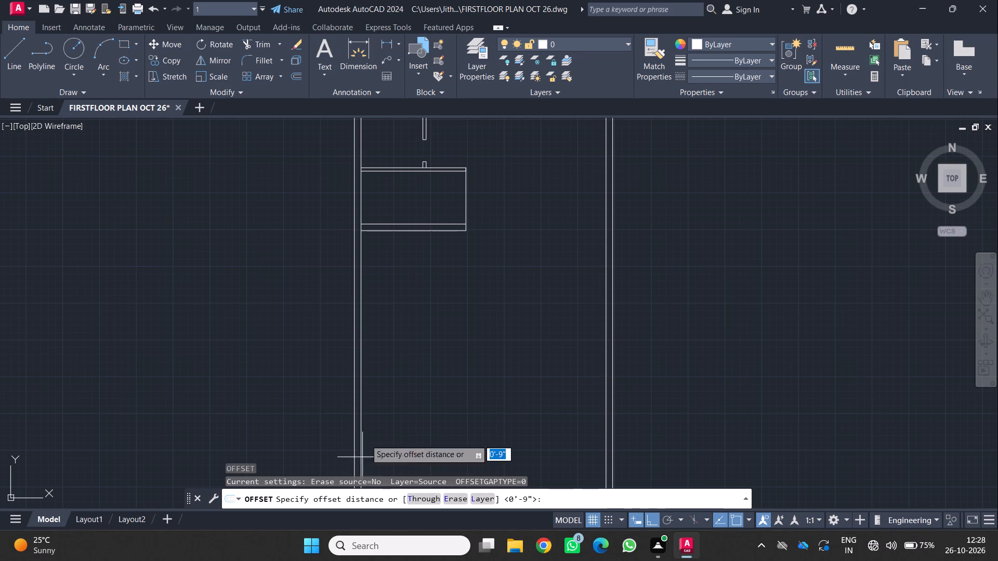
scroll(421, 364, "down", 2)
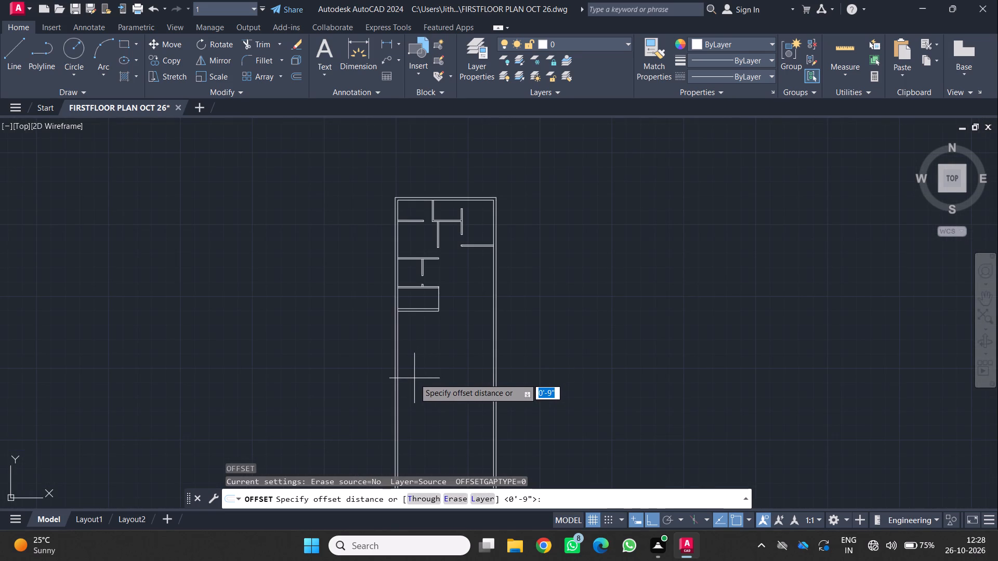
scroll(415, 370, "up", 2)
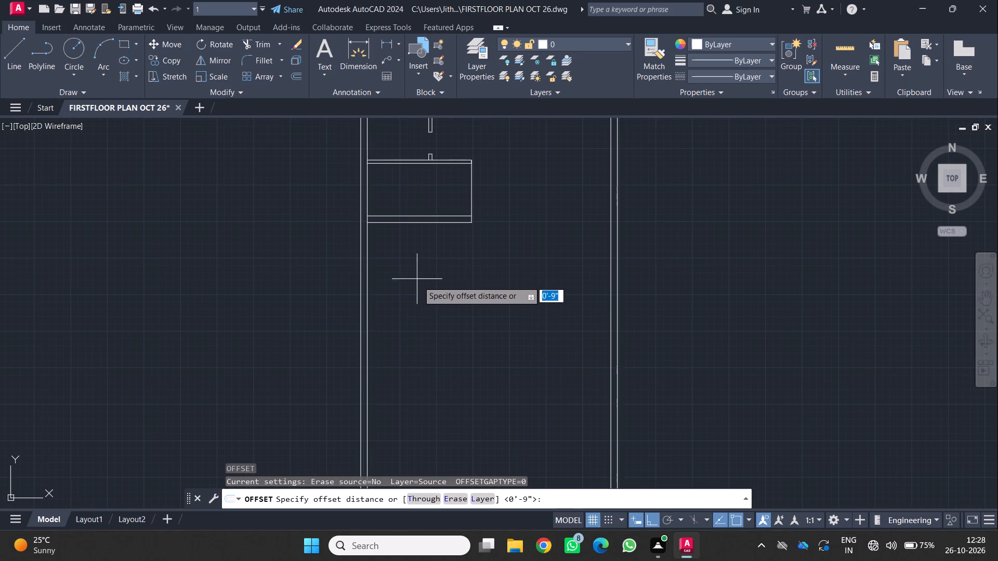
key("6")
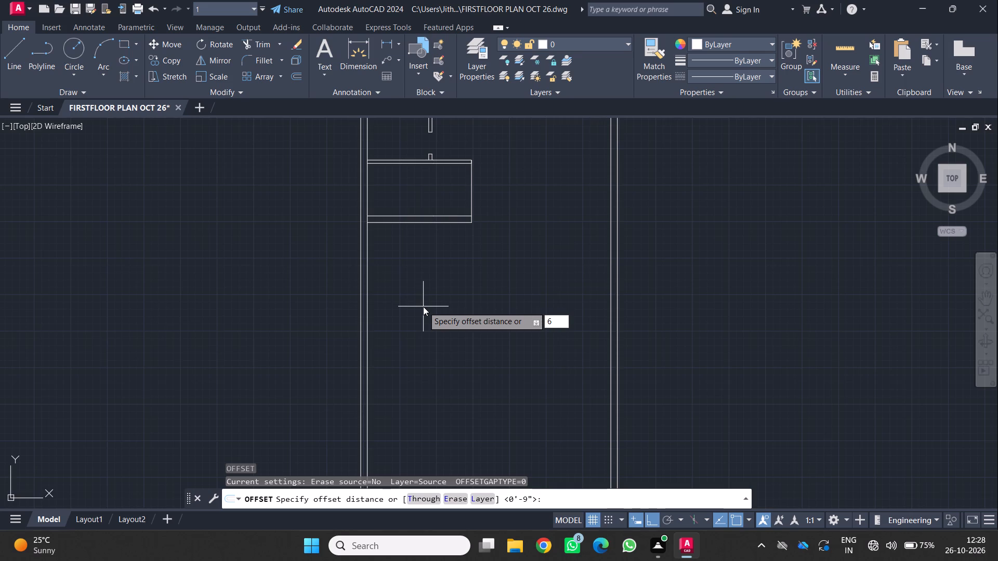
key("apostrophe")
key("8")
key("Return")
left_click(411, 329)
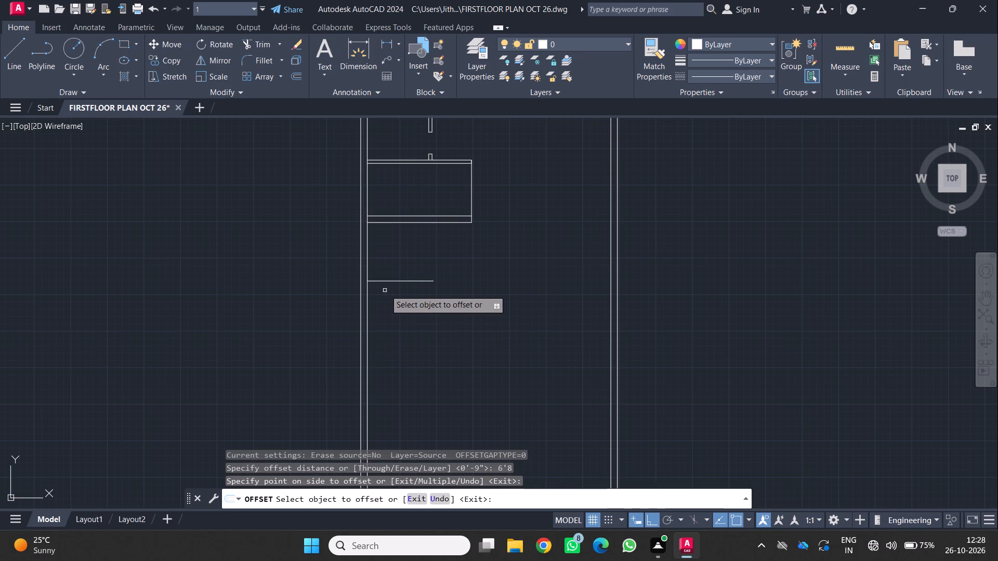
Draw a horizontal line about 21' long from the free end of the 6'8" offset line to the right outer wall's outer line.
middle_click_drag(445, 291, 429, 303)
middle_click(429, 303)
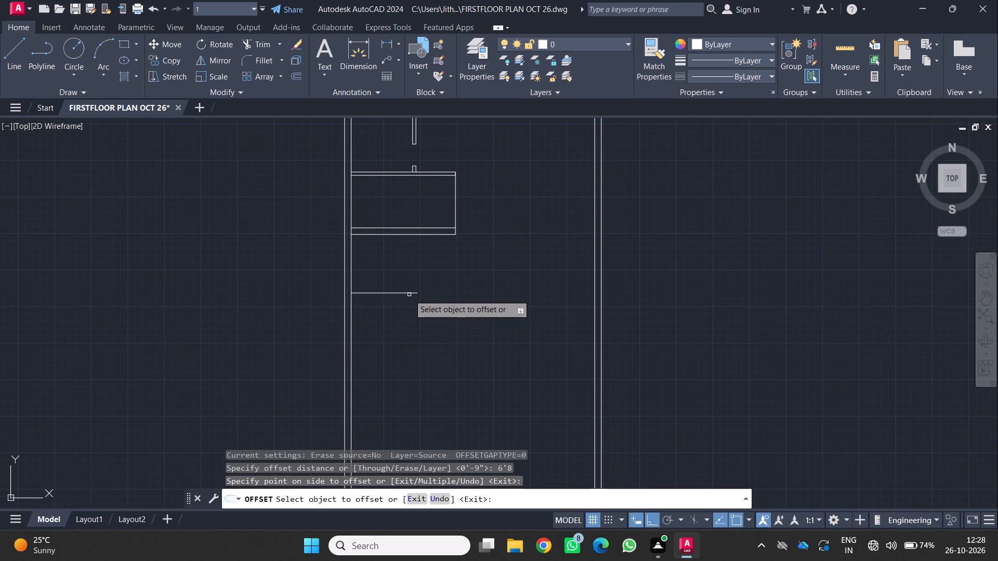
left_click(9, 52)
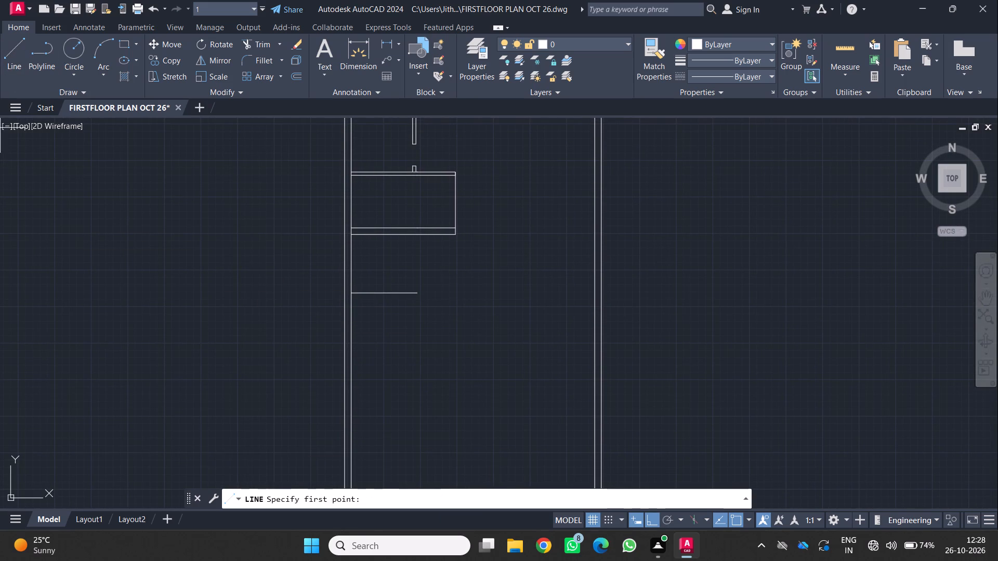
scroll(408, 293, "up", 1)
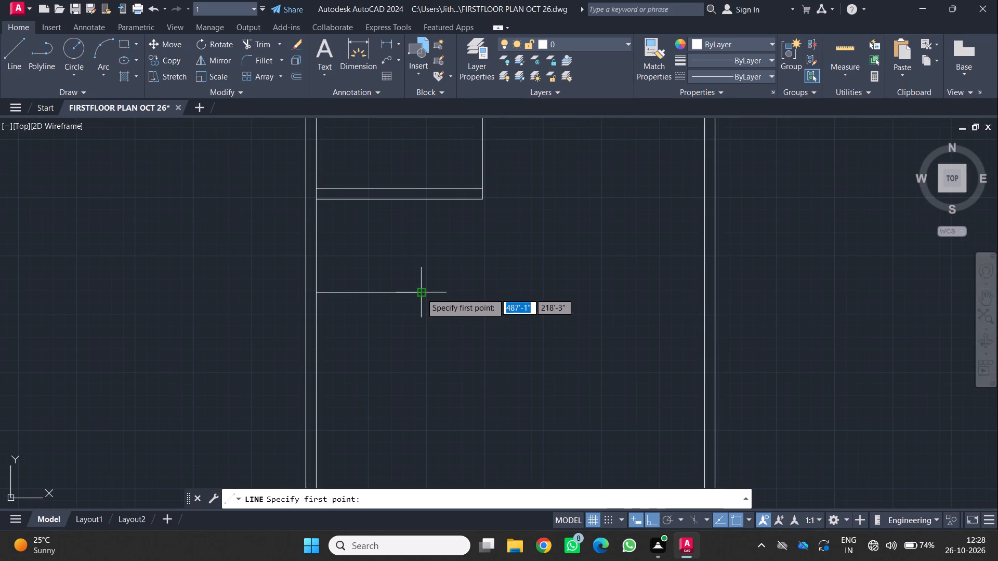
left_click(421, 293)
scroll(706, 289, "down", 1)
scroll(713, 295, "up", 2)
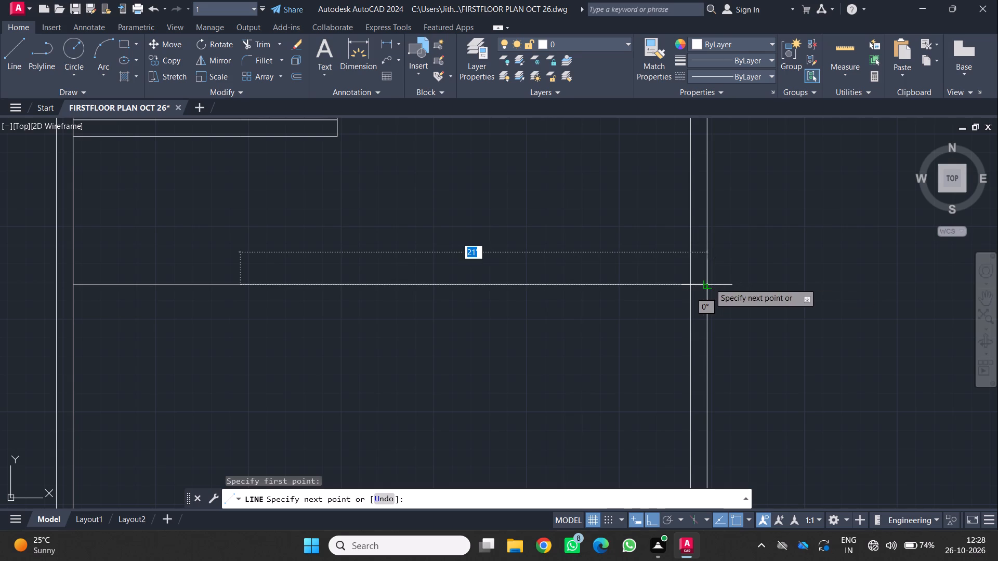
left_click(709, 283)
key("space")
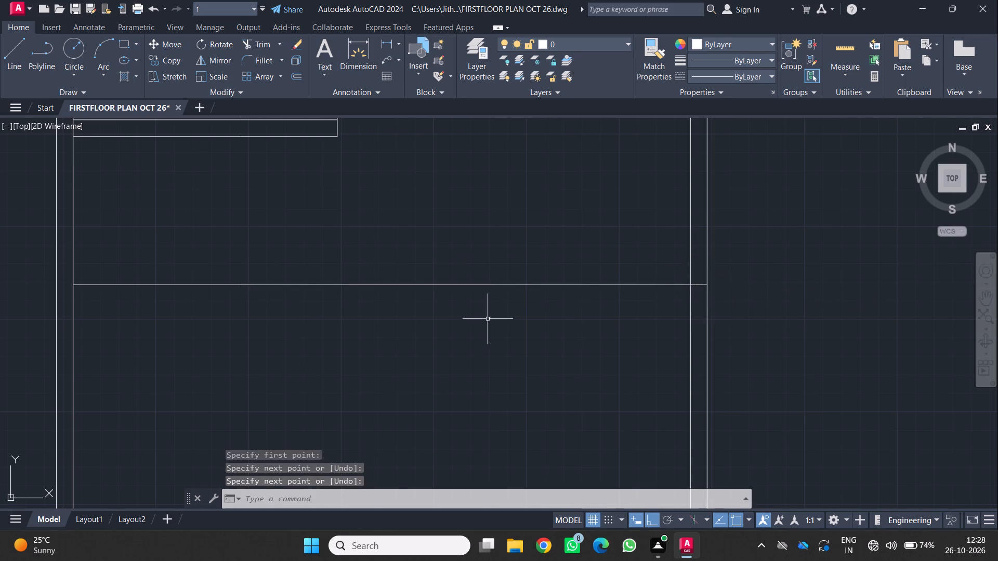
Offset both segments of the full-width horizontal line 9" downward to form a wall across the plan.
scroll(493, 319, "down", 2)
middle_click_drag(482, 324, 494, 324)
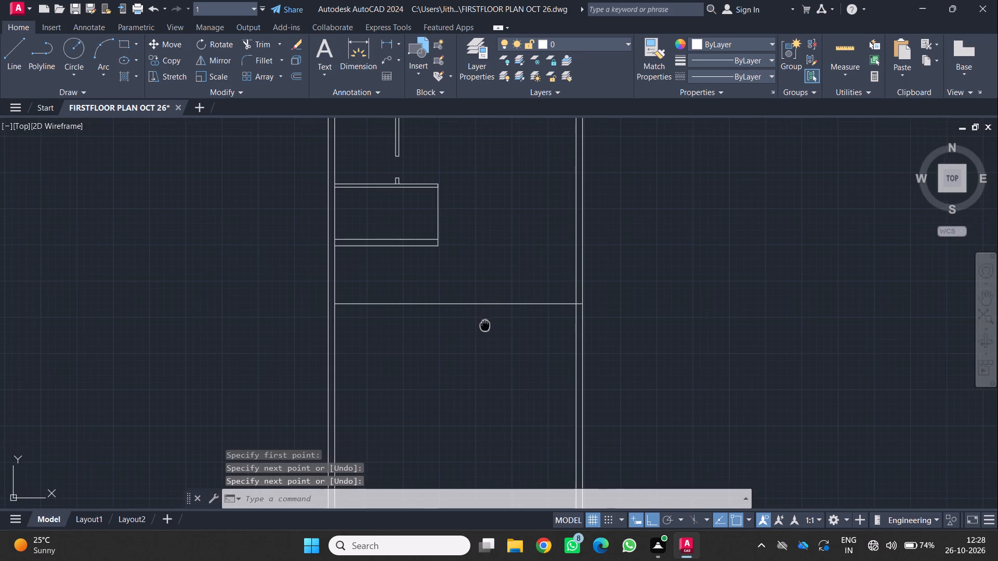
middle_click_drag(494, 324, 562, 325)
middle_click(562, 325)
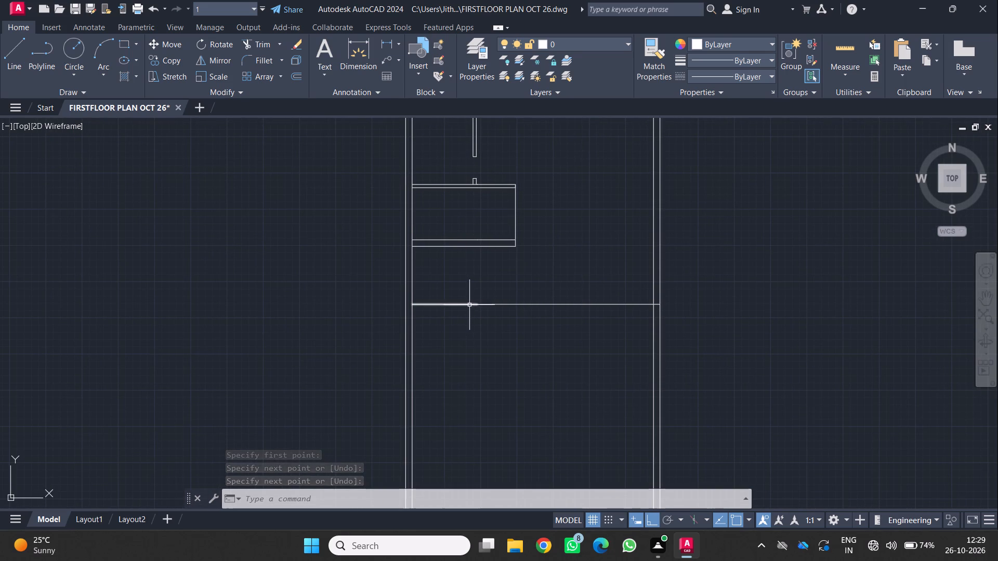
left_click(476, 305)
left_click(445, 304)
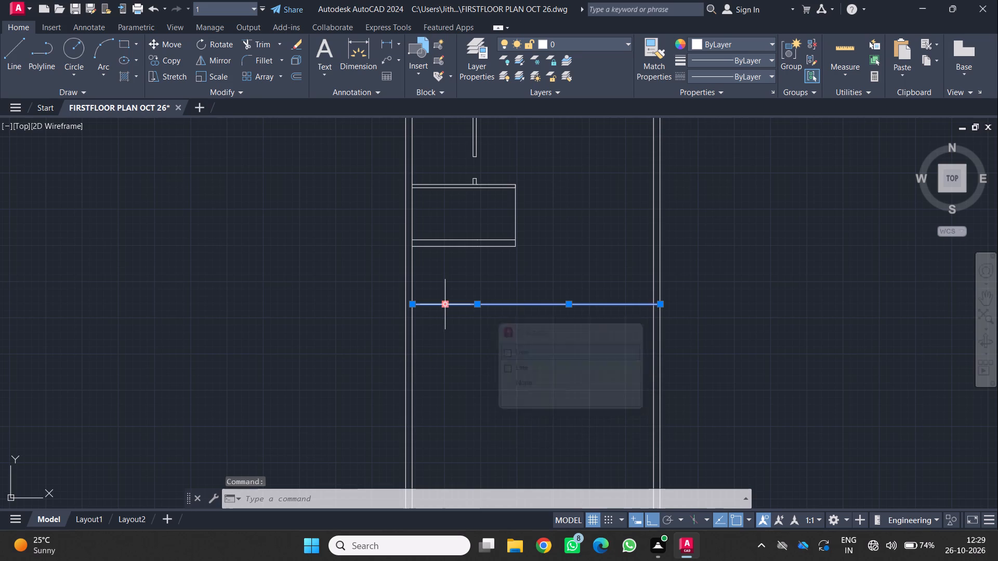
key("o")
key("Return")
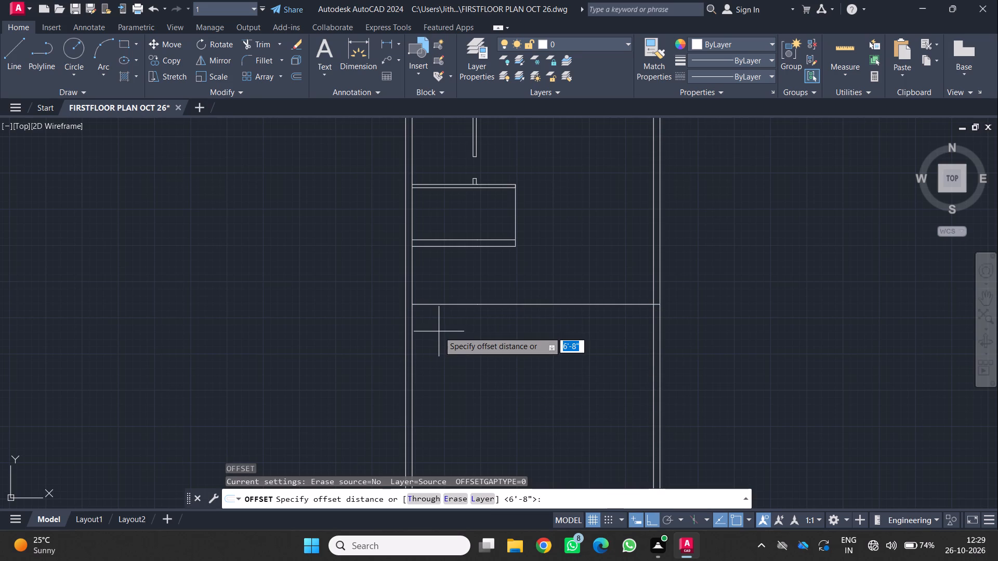
key("9")
key("Return")
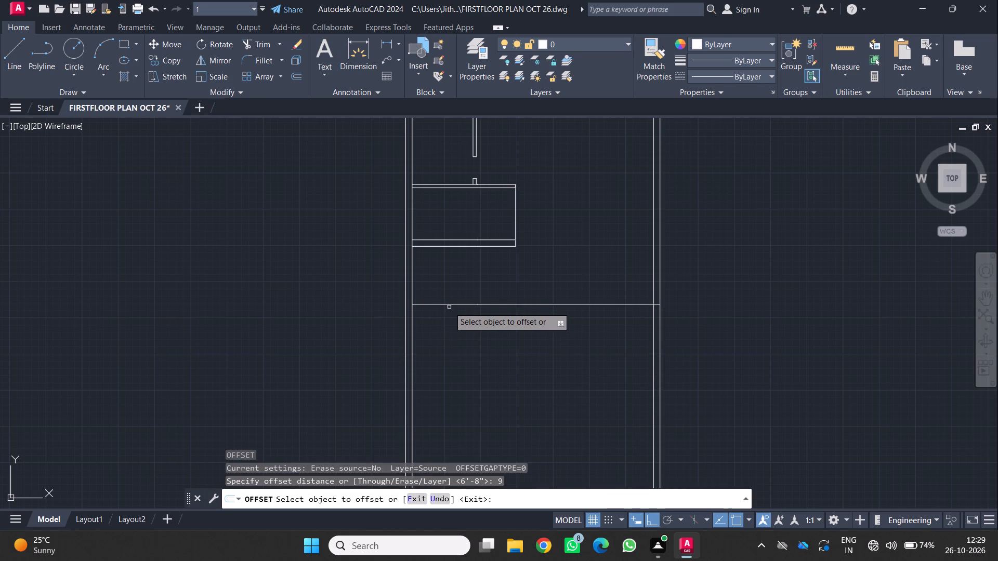
left_click(449, 305)
left_click(443, 315)
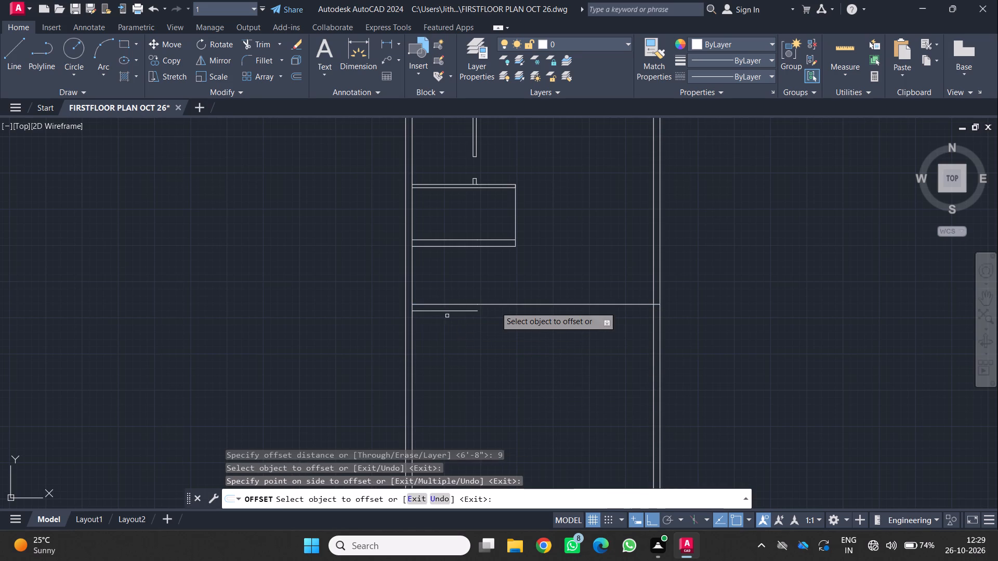
left_click(507, 302)
left_click(496, 305)
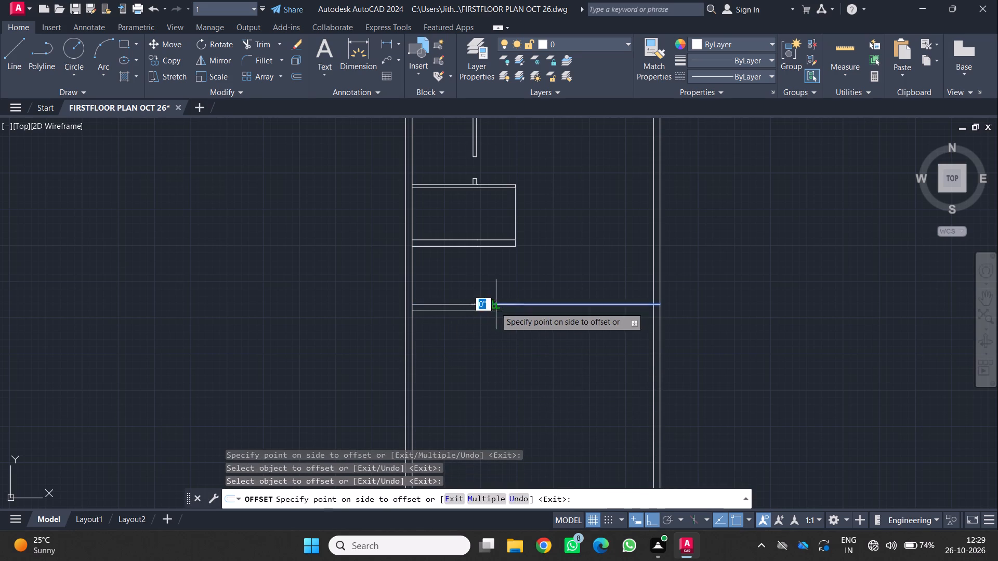
left_click(491, 312)
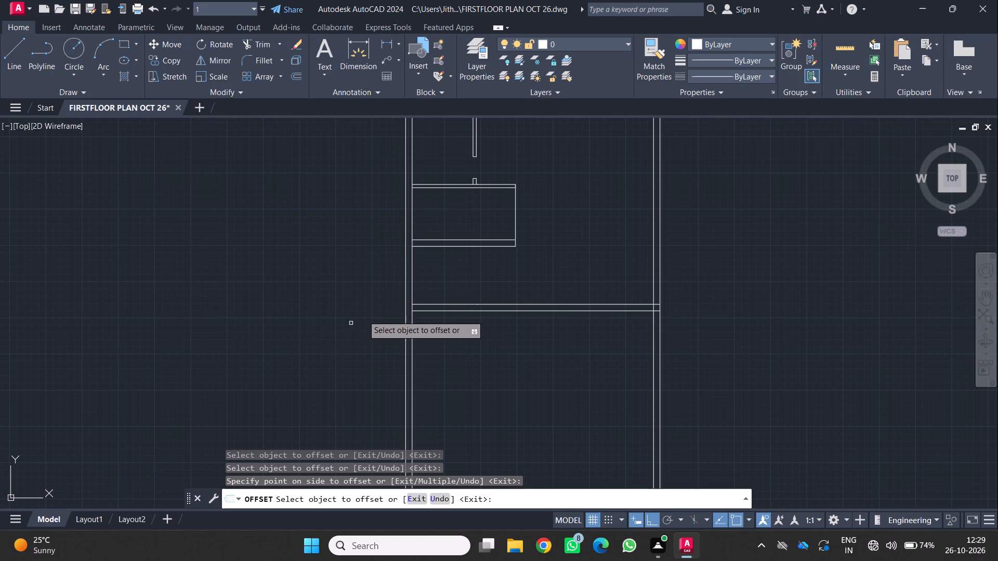
Draw a short line continuing the bottom wall's lower line across the left outer wall to its outer line.
scroll(388, 308, "up", 1)
left_click(11, 41)
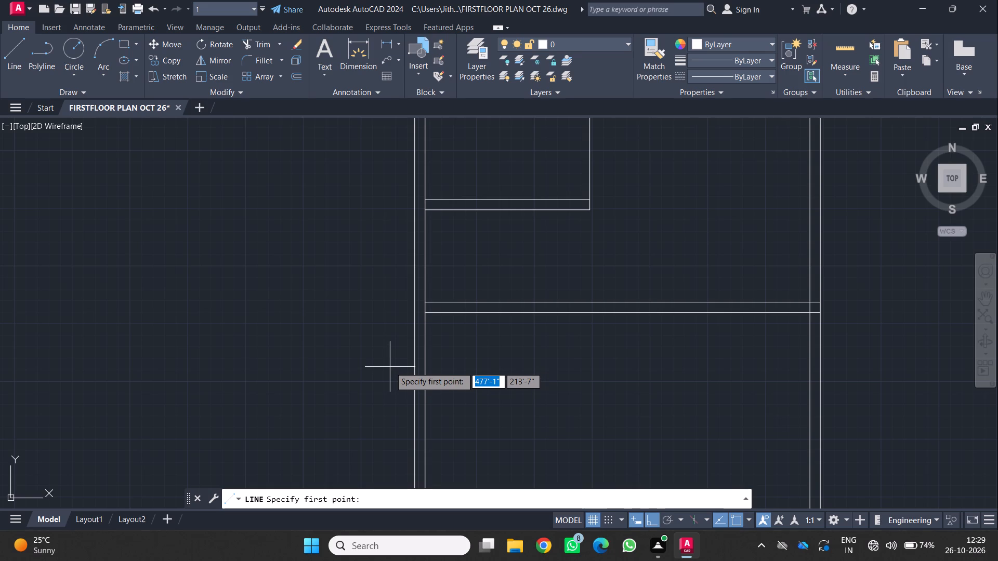
middle_click_drag(425, 383, 300, 344)
middle_click(299, 344)
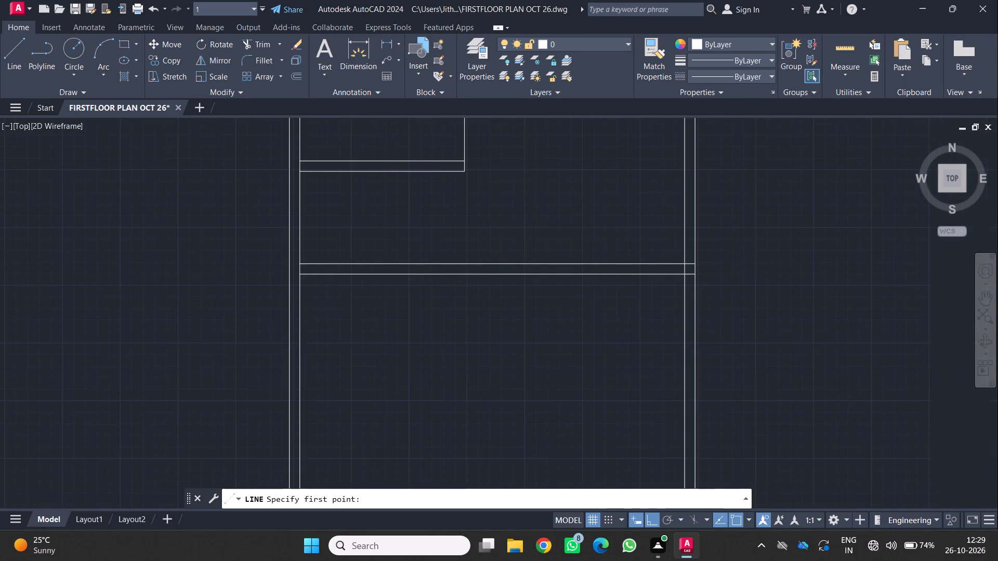
scroll(294, 276, "up", 2)
left_click_drag(309, 271, 303, 270)
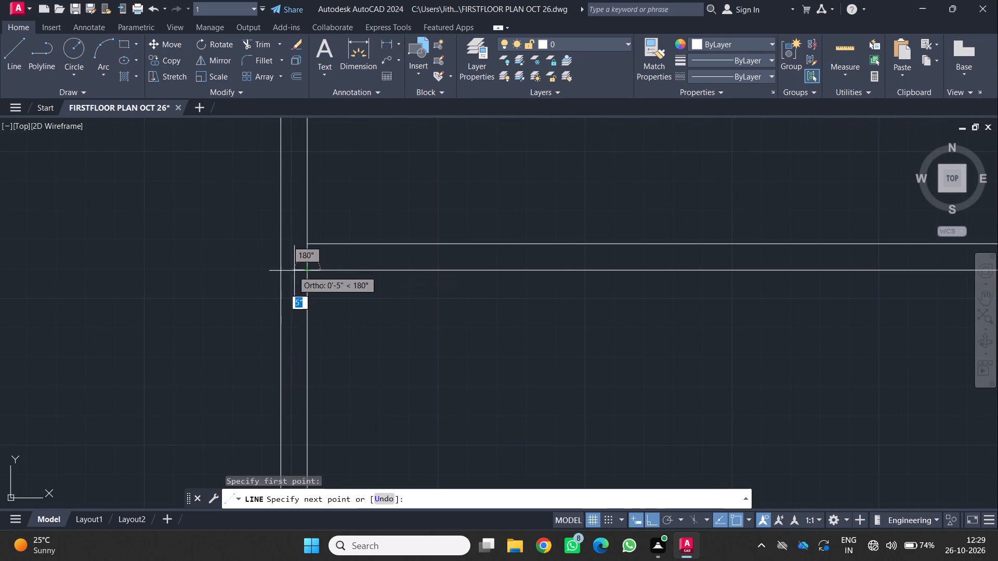
left_click(277, 271)
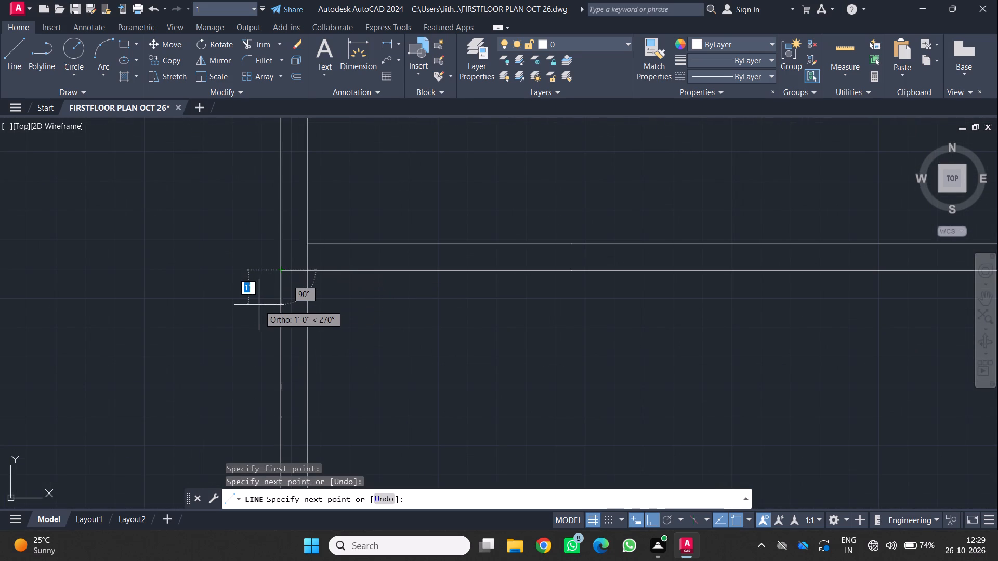
key("space")
Trim the overlapping line pieces inside the junction of the bottom wall and the right outer wall.
scroll(264, 301, "down", 2)
middle_click_drag(337, 315, 234, 335)
middle_click(233, 335)
scroll(542, 295, "up", 2)
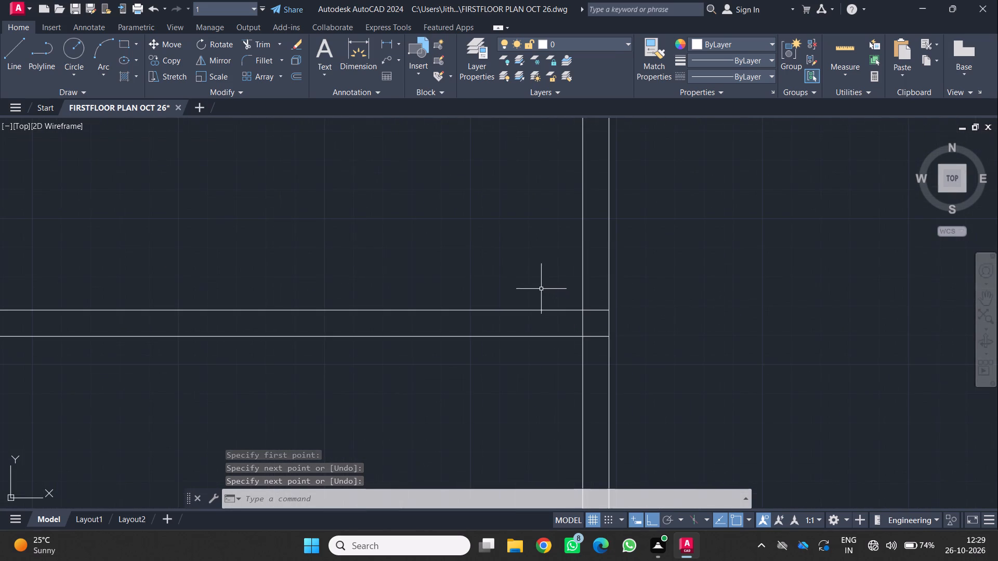
left_click(255, 43)
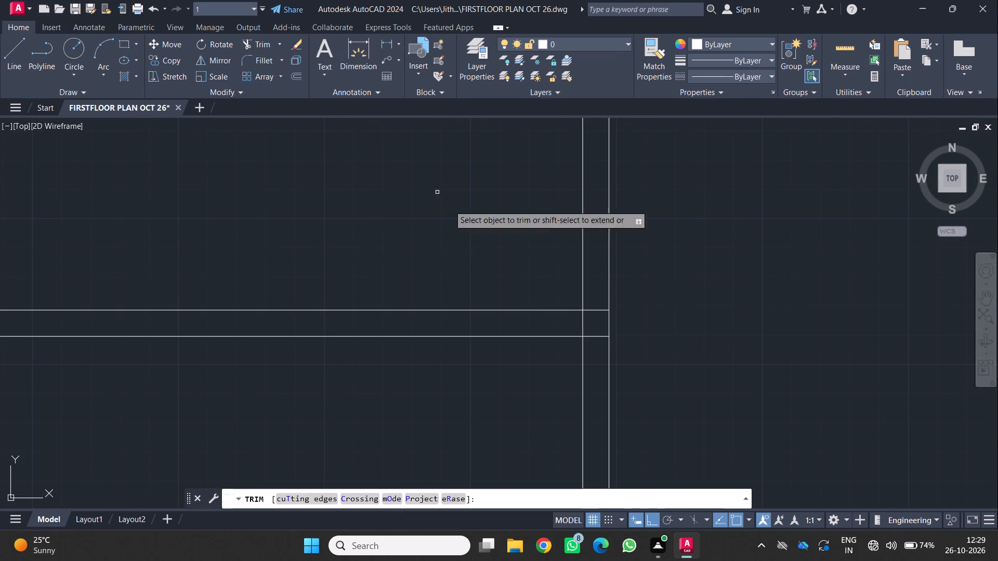
left_click(591, 296)
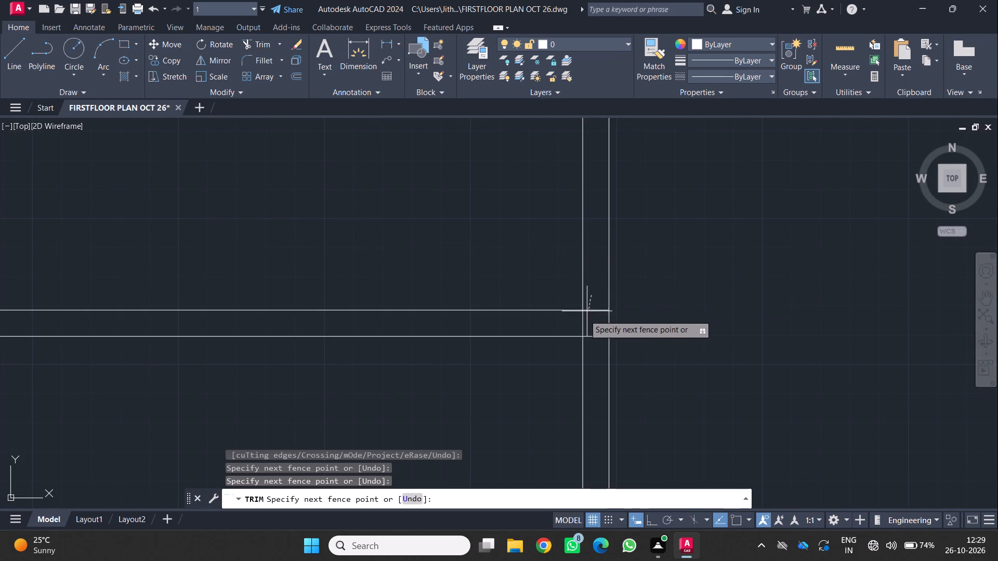
left_click(579, 326)
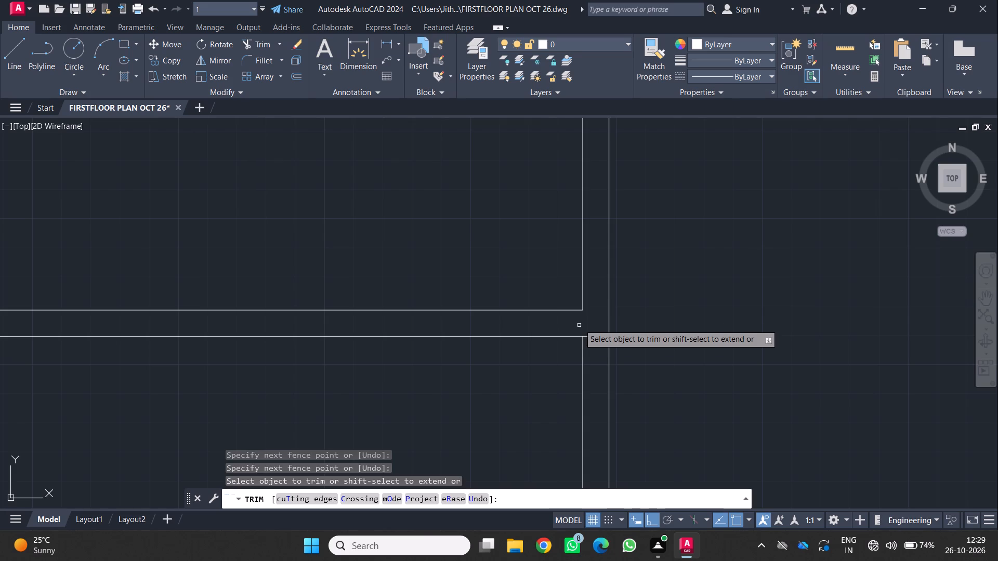
Trim off all the outer wall lines that extend below the bottom wall.
scroll(489, 354, "down", 3)
middle_click_drag(488, 375, 510, 370)
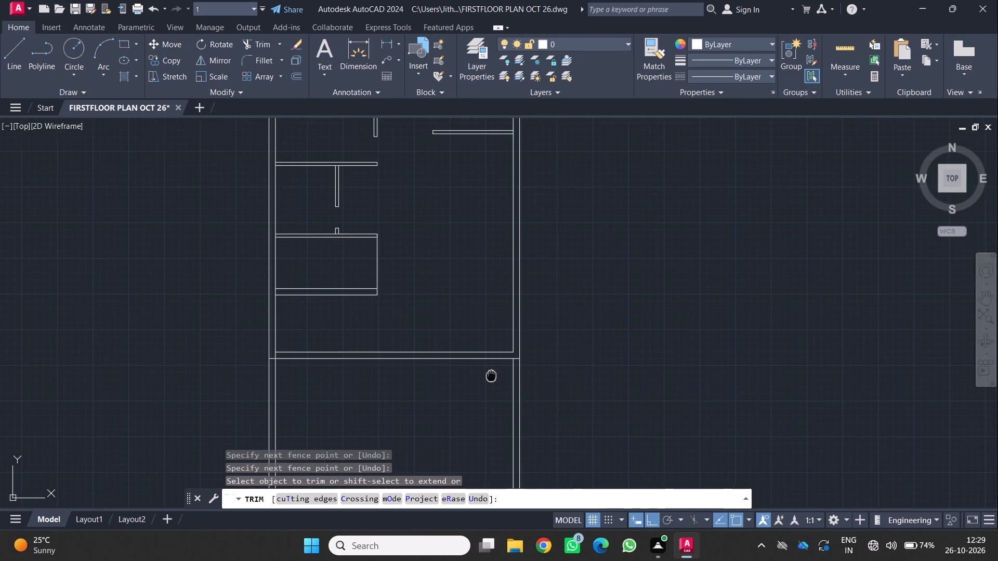
middle_click_drag(510, 370, 616, 351)
middle_click(616, 351)
left_click(347, 356)
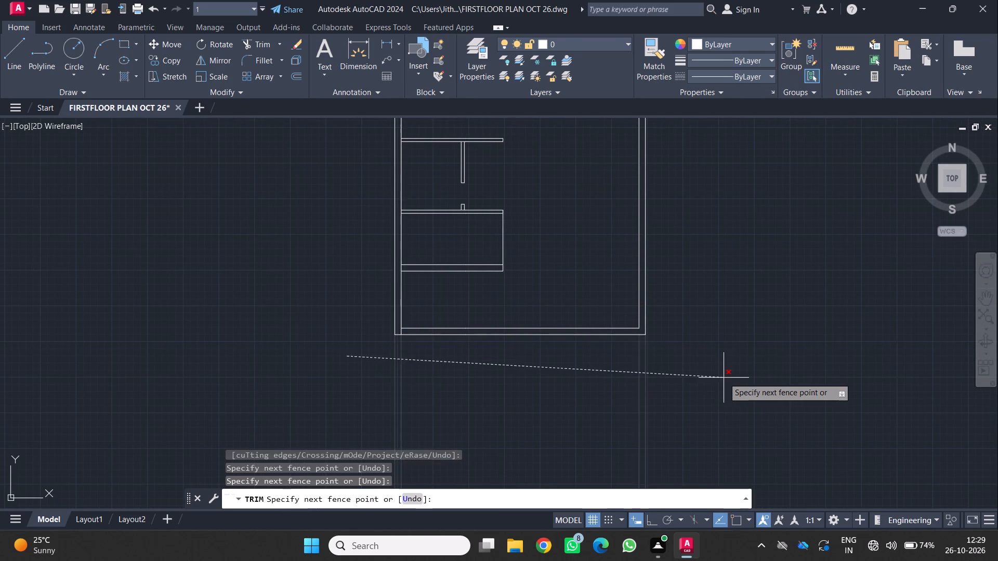
left_click(724, 378)
Trim the left outer wall's inner line between the two lines of the bottom wall to clean the lower-left corner.
scroll(409, 340, "up", 2)
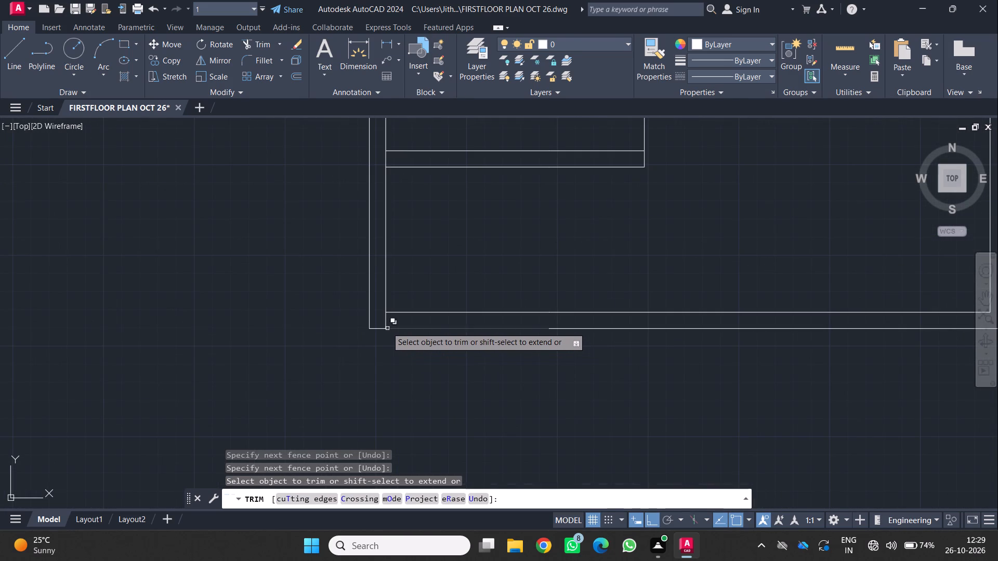
scroll(387, 324, "up", 1)
left_click(384, 316)
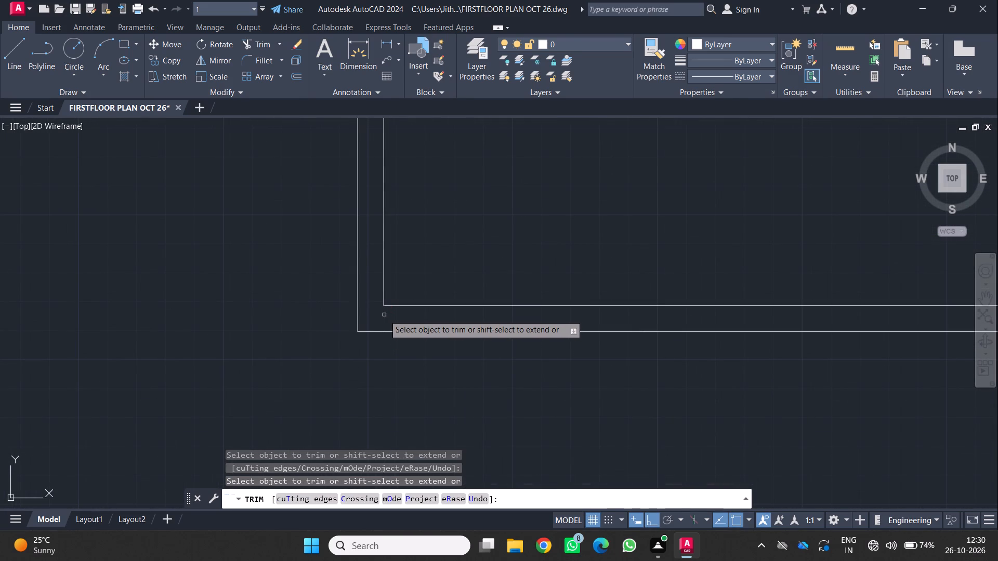
scroll(384, 315, "down", 3)
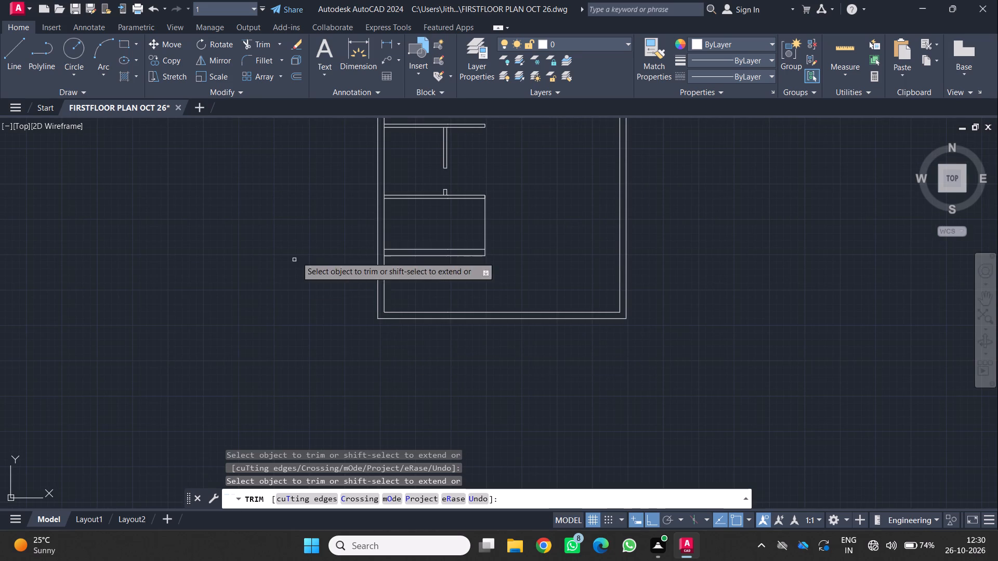
scroll(365, 266, "up", 1)
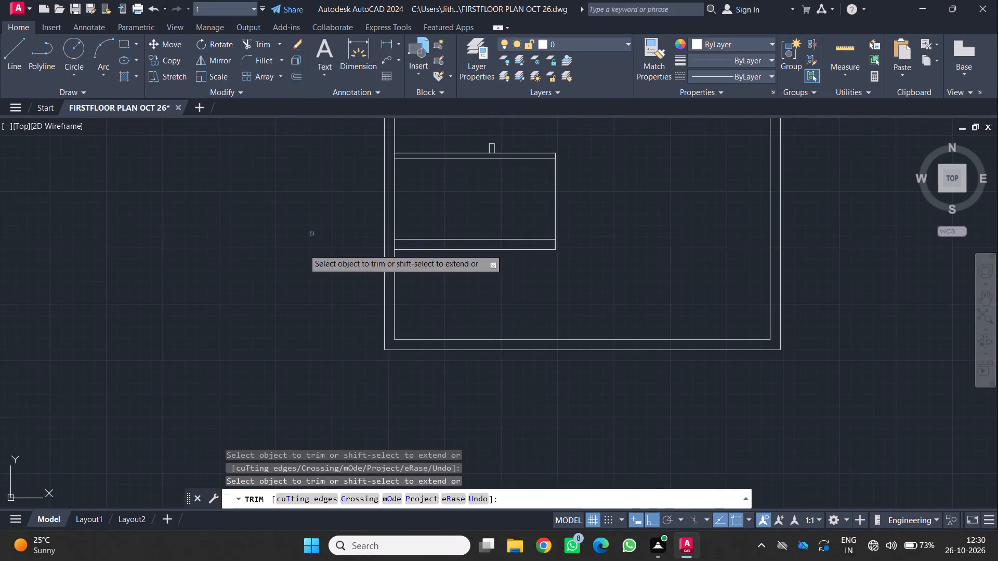
scroll(323, 345, "down", 1)
middle_click_drag(323, 342, 281, 336)
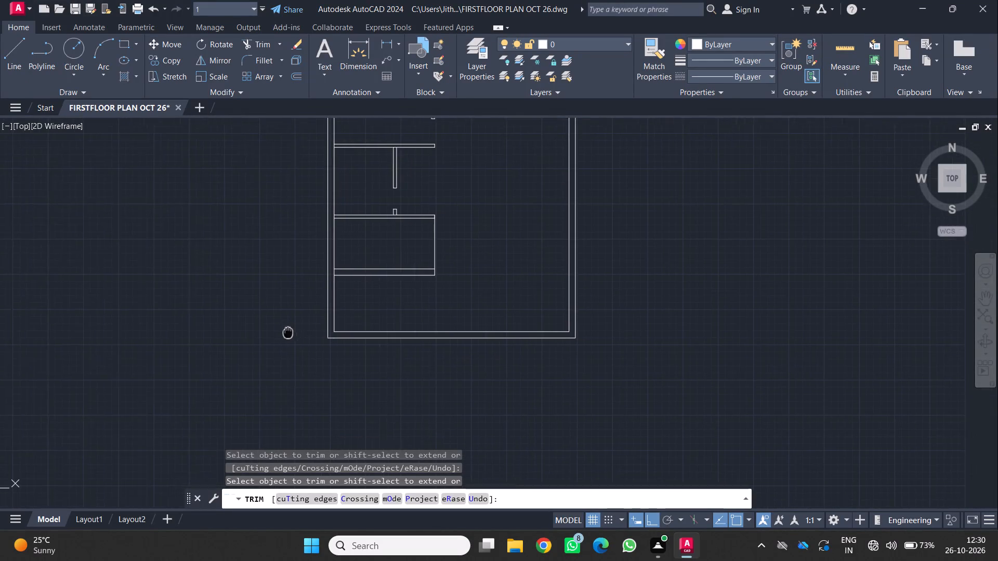
middle_click_drag(281, 336, 281, 337)
middle_click(281, 337)
scroll(306, 322, "up", 2)
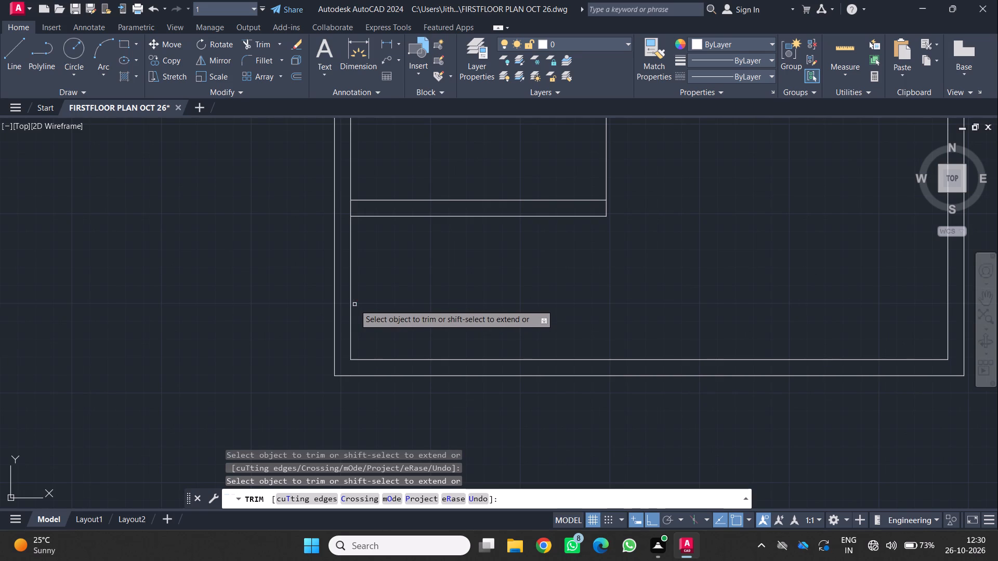
key("Escape")
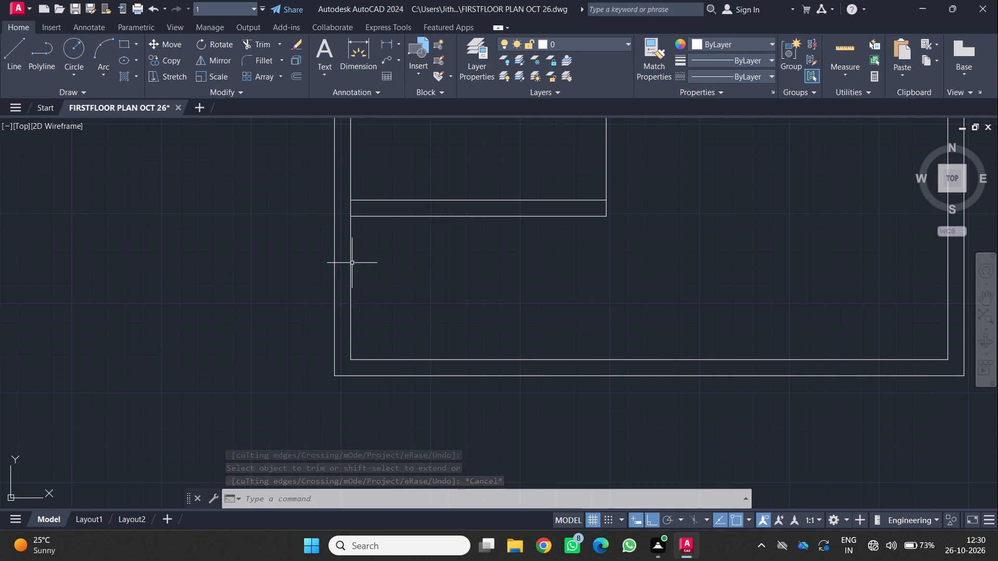
Offset the left outer wall's inner line 16'11" to the right.
left_click_drag(351, 262, 358, 263)
key("o")
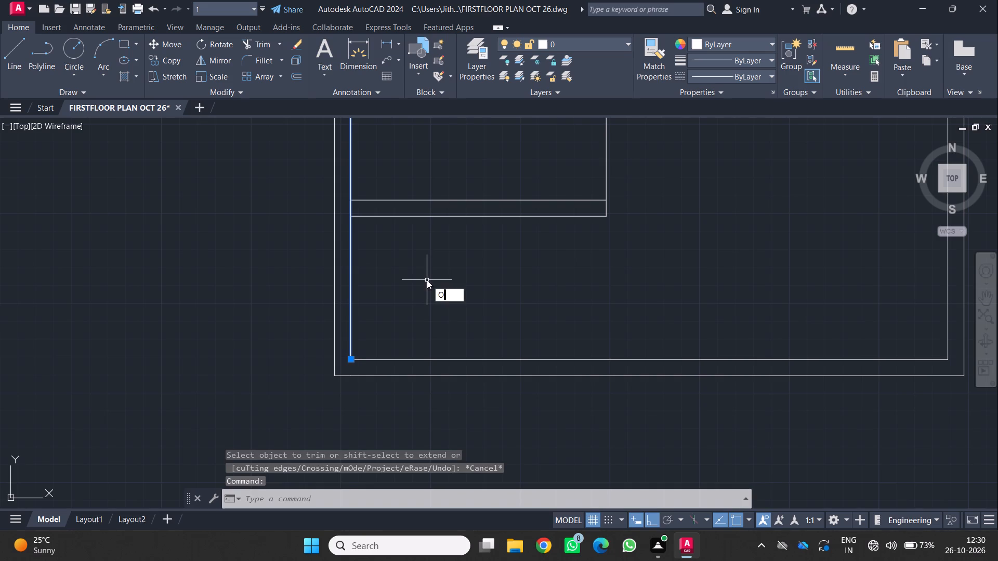
key("Return")
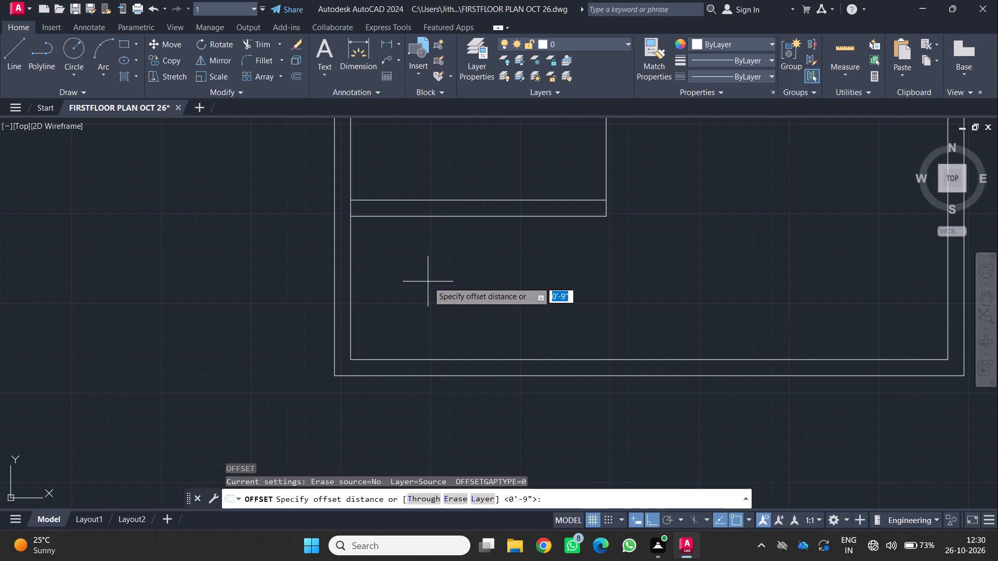
key("1")
key("6")
key("apostrophe")
type("11")
key("Return")
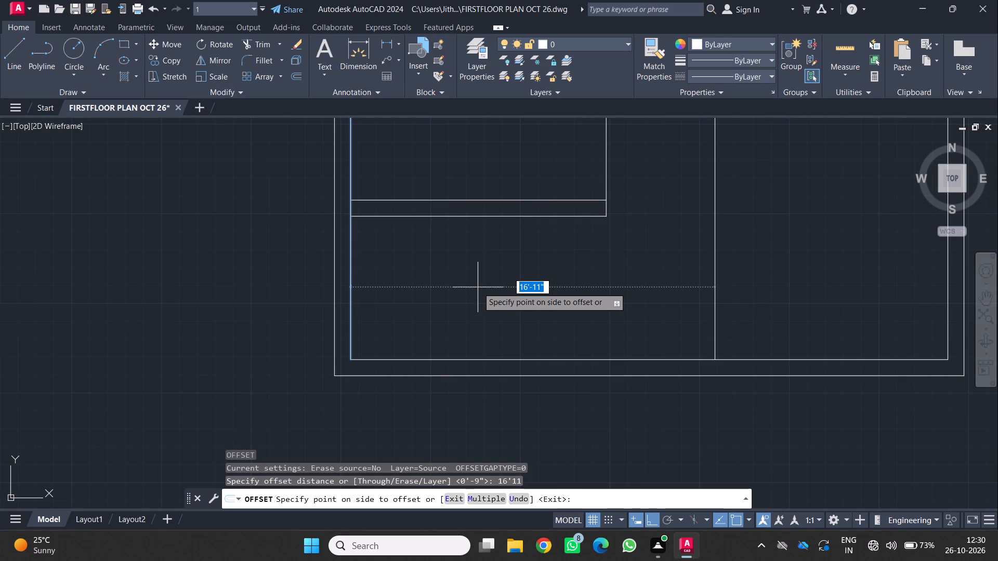
left_click(477, 286)
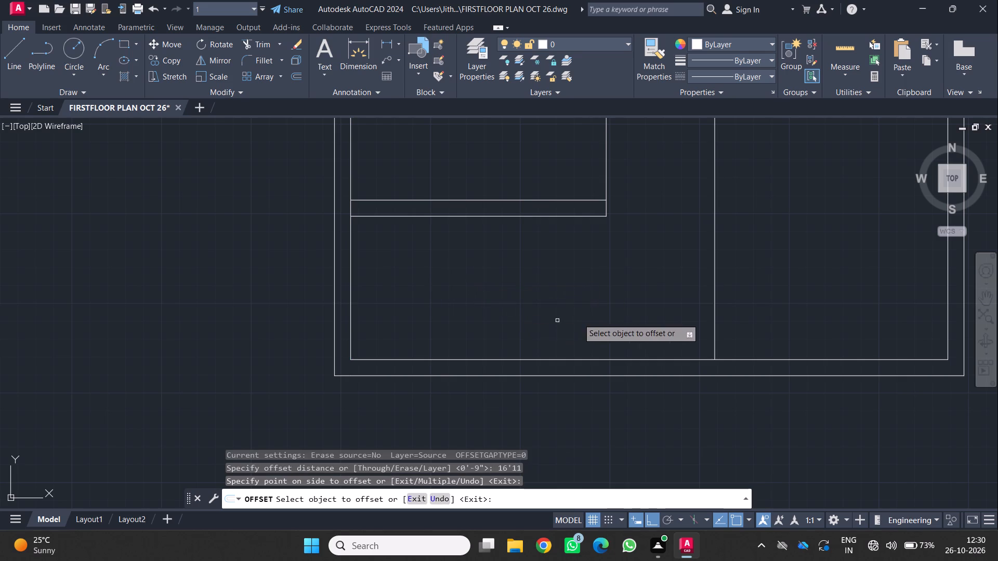
Offset the new vertical line 4.5 inches to the right to form a partition.
middle_click_drag(577, 310, 417, 339)
scroll(560, 344, "up", 1)
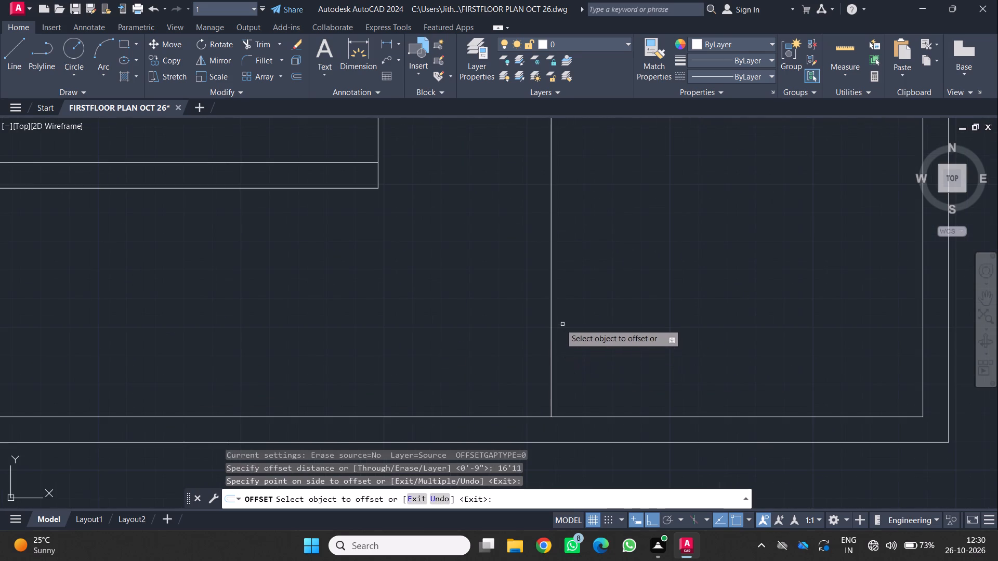
left_click(550, 316)
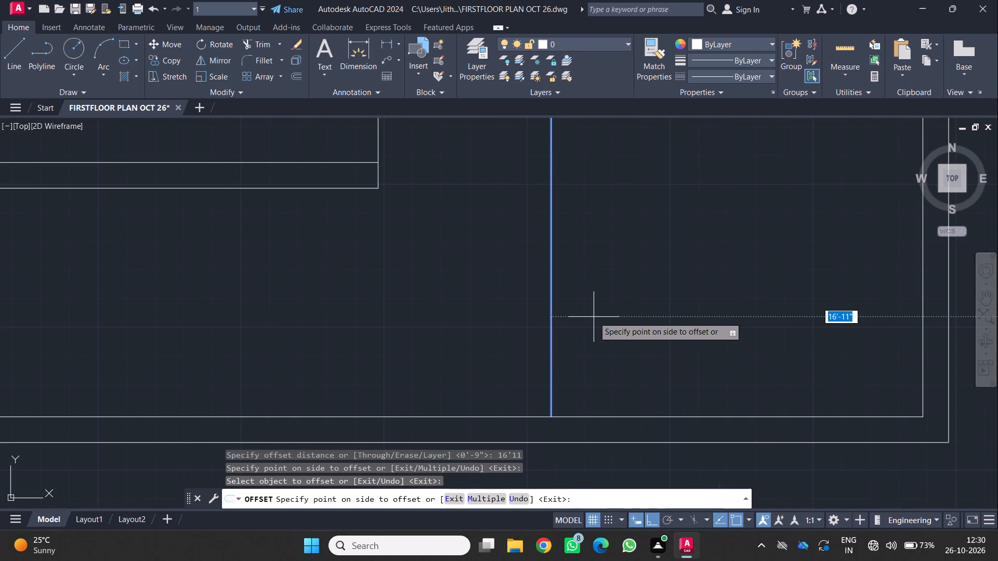
type("4.")
key("5")
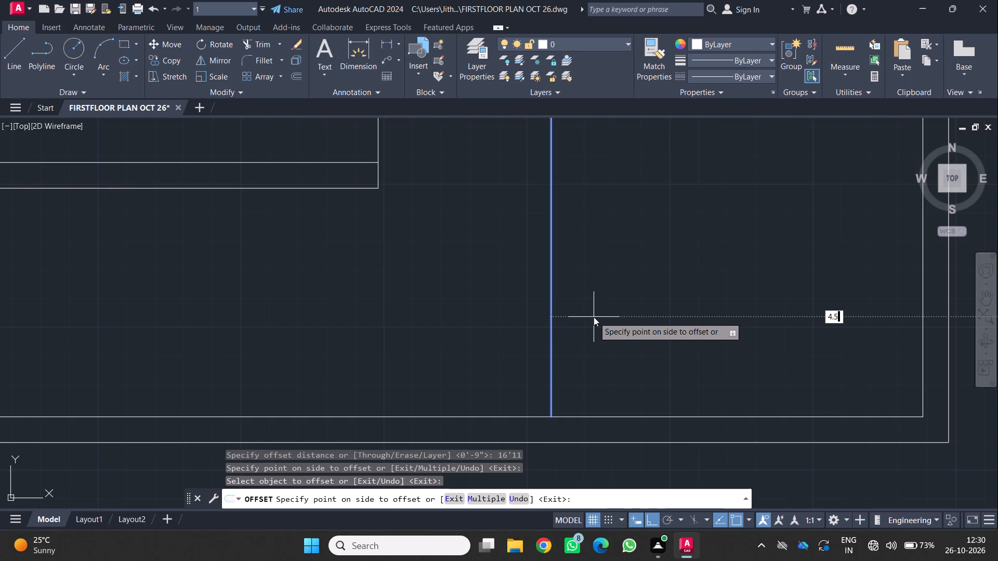
key("Return")
scroll(575, 306, "down", 2)
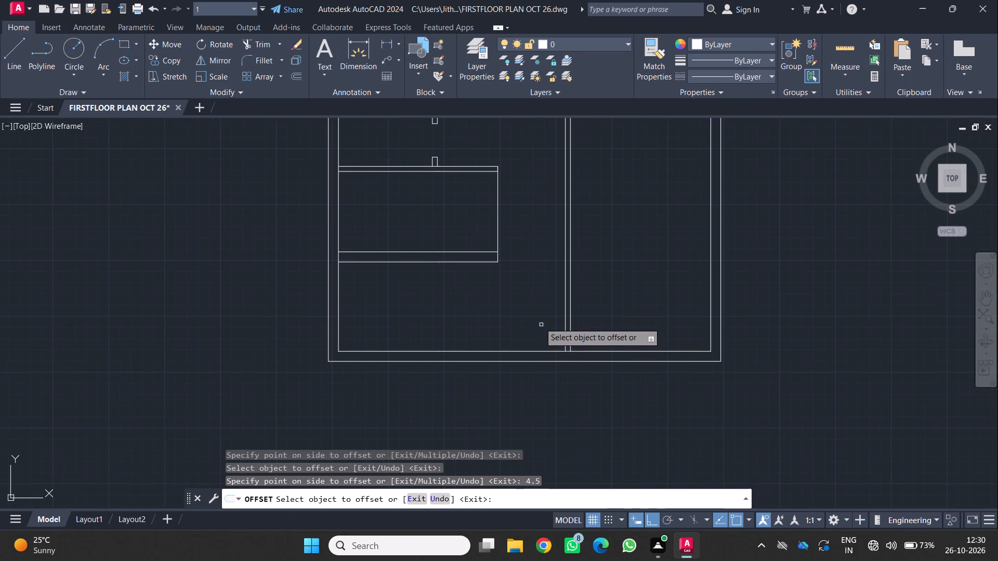
Draw two horizontal lines continuing both lines of the small room's lower 9" wall rightward past the new 4.5" partition.
middle_click_drag(530, 315, 489, 351)
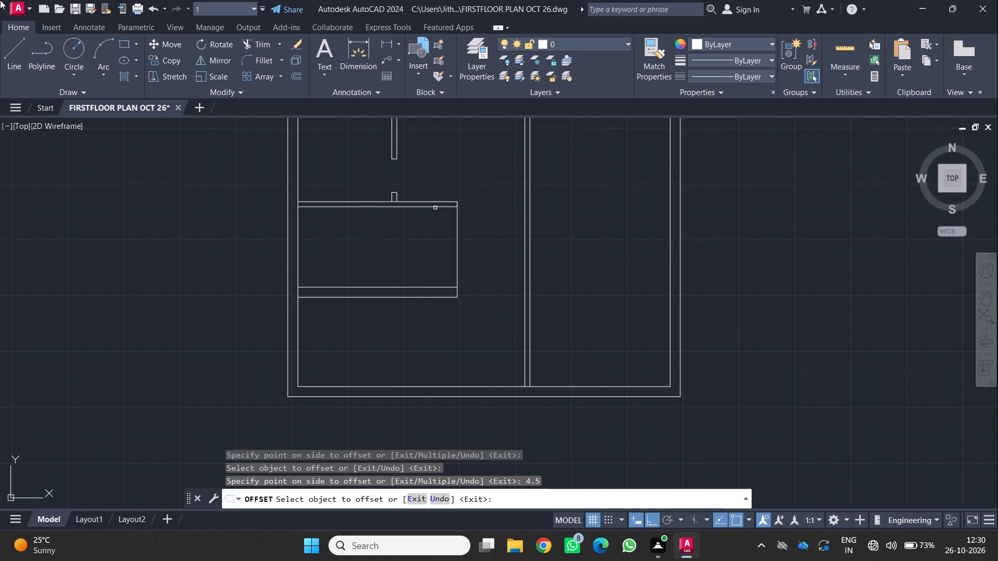
left_click(17, 41)
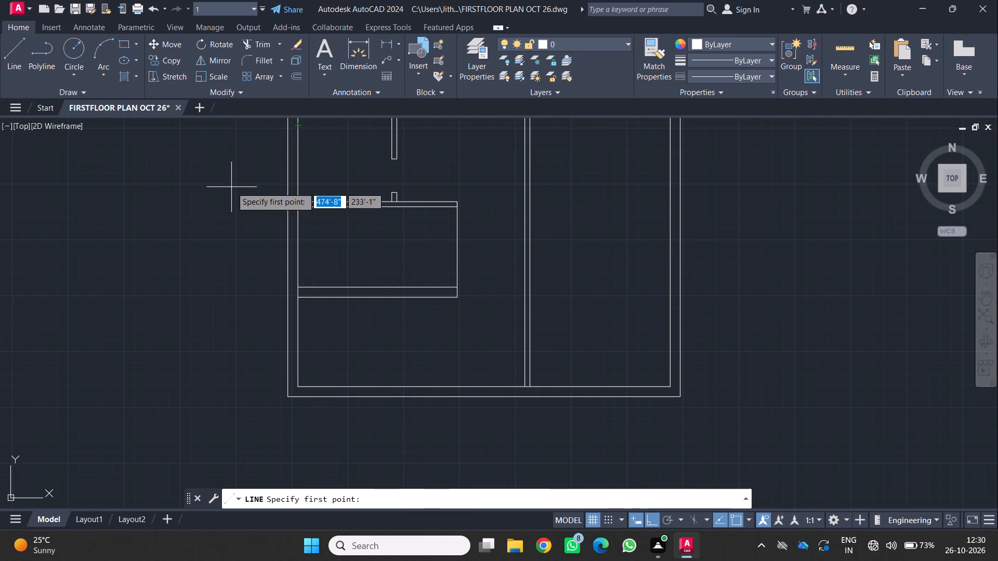
scroll(458, 302, "up", 1)
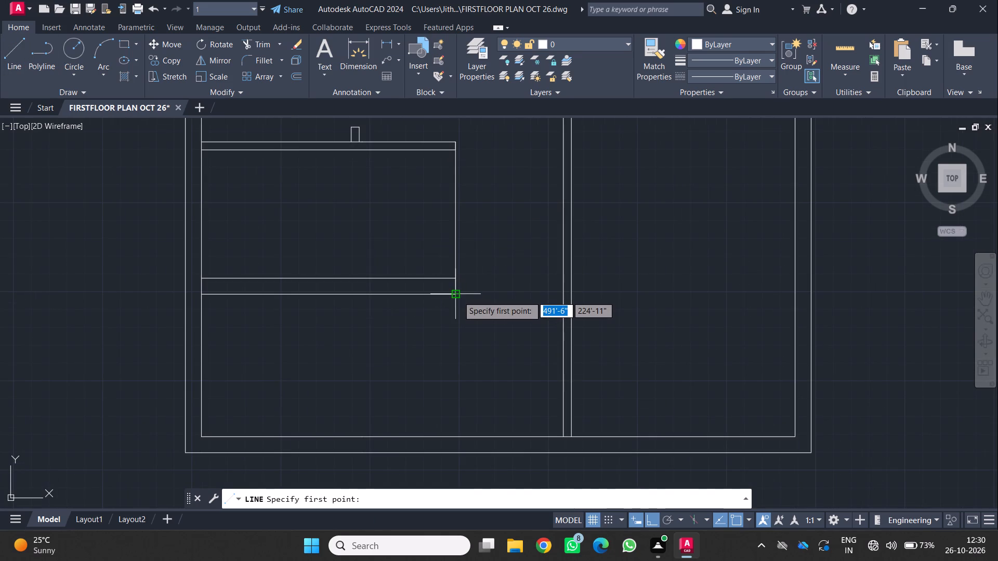
left_click(458, 296)
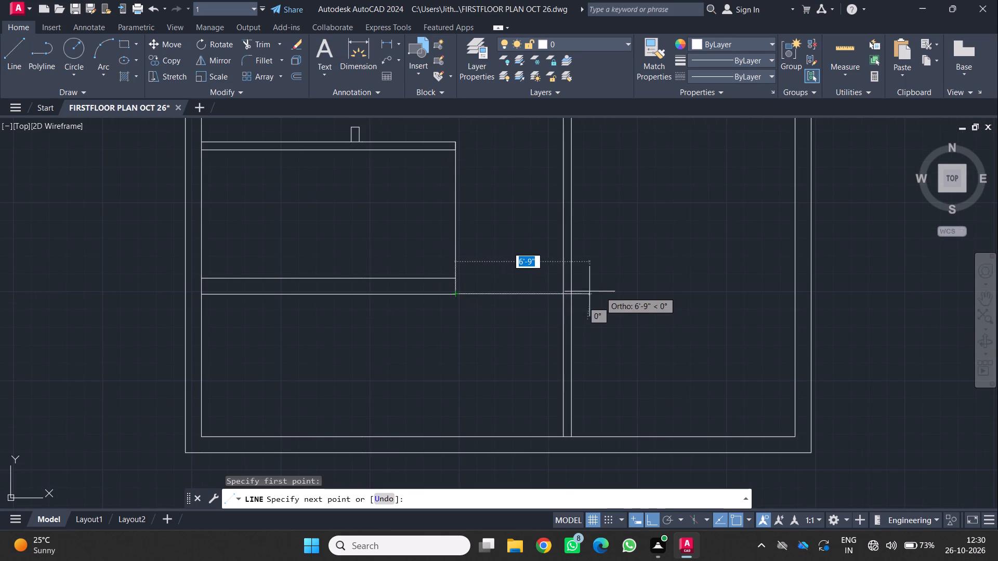
left_click(619, 296)
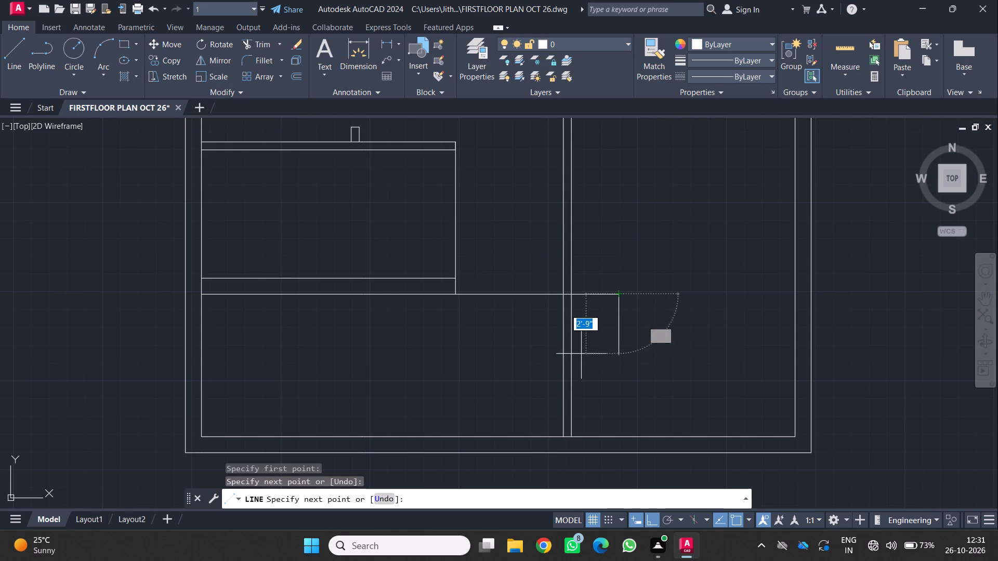
key("space")
key("l")
key("Return")
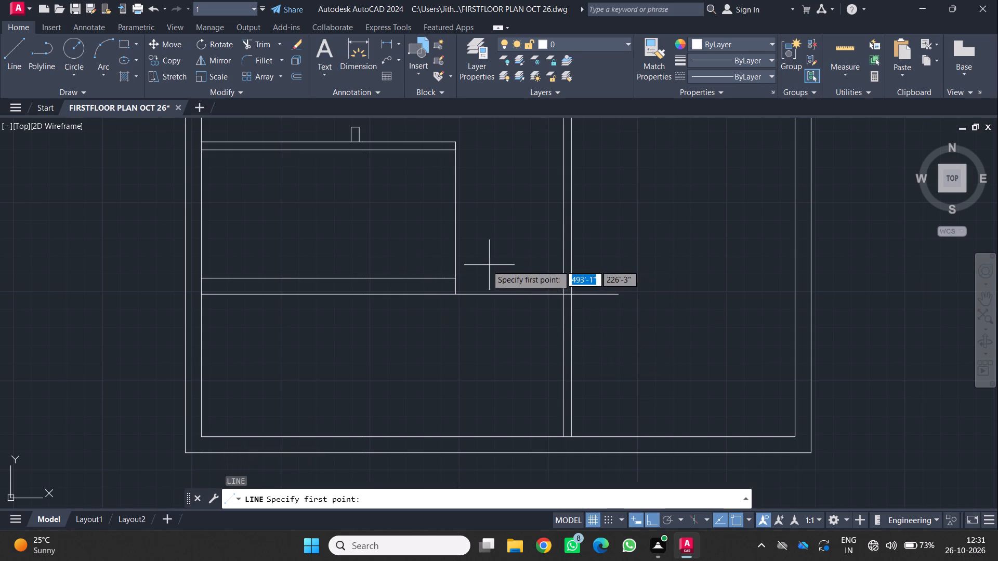
left_click(455, 277)
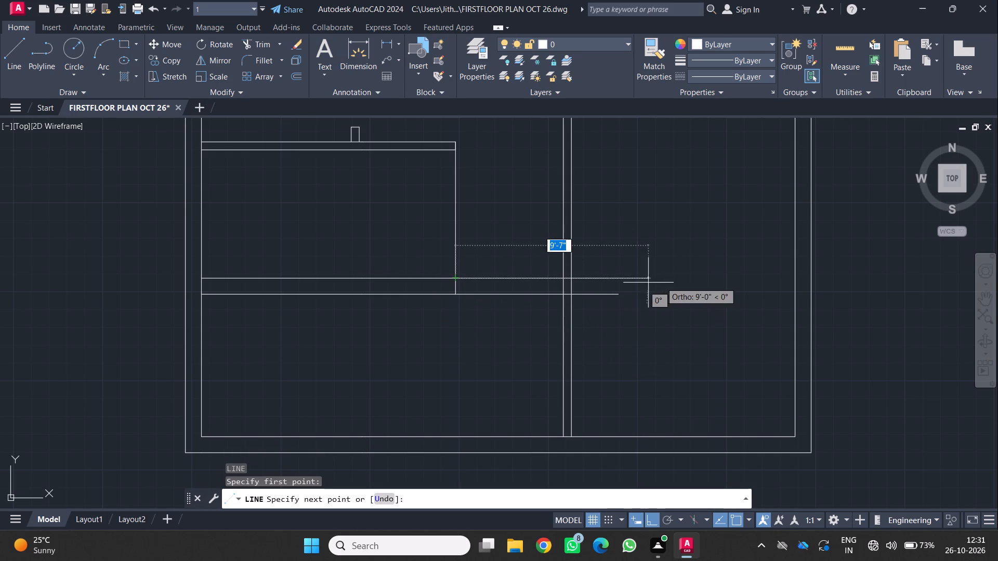
left_click(618, 278)
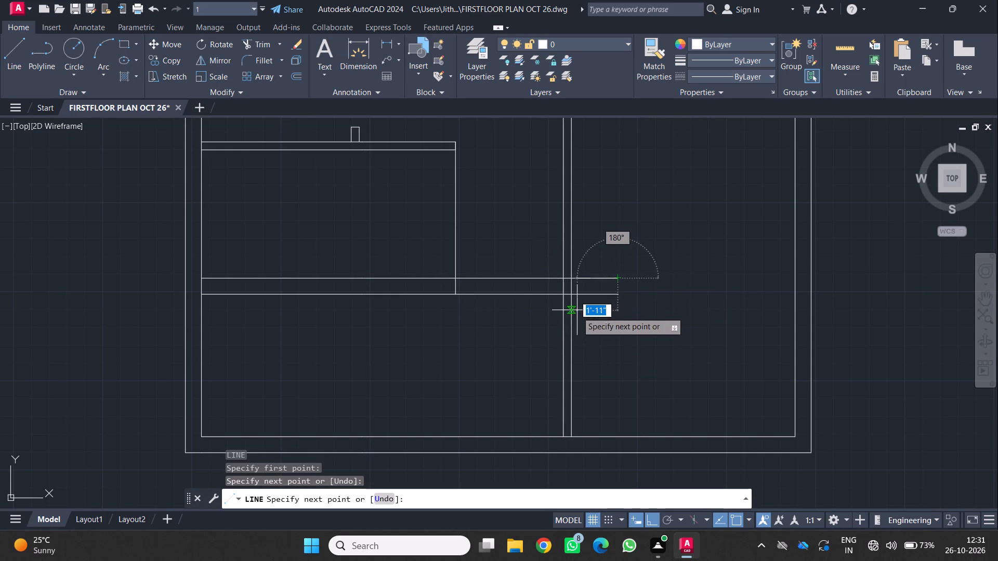
Examine the lower rooms, where the extended 9" cross wall meets the new 4.5" partition, and the overall plan.
key("space")
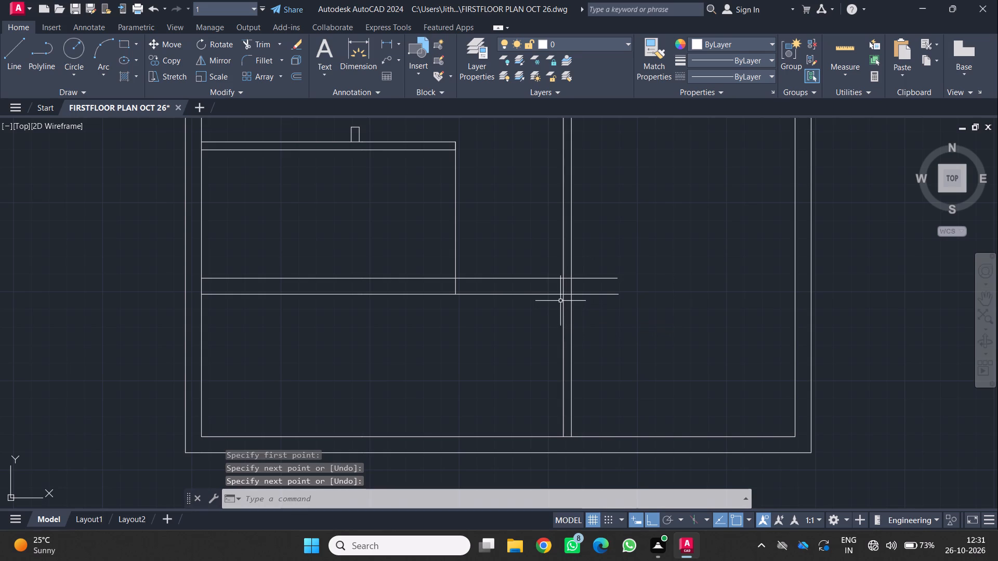
scroll(536, 306, "down", 1)
middle_click_drag(474, 321, 422, 330)
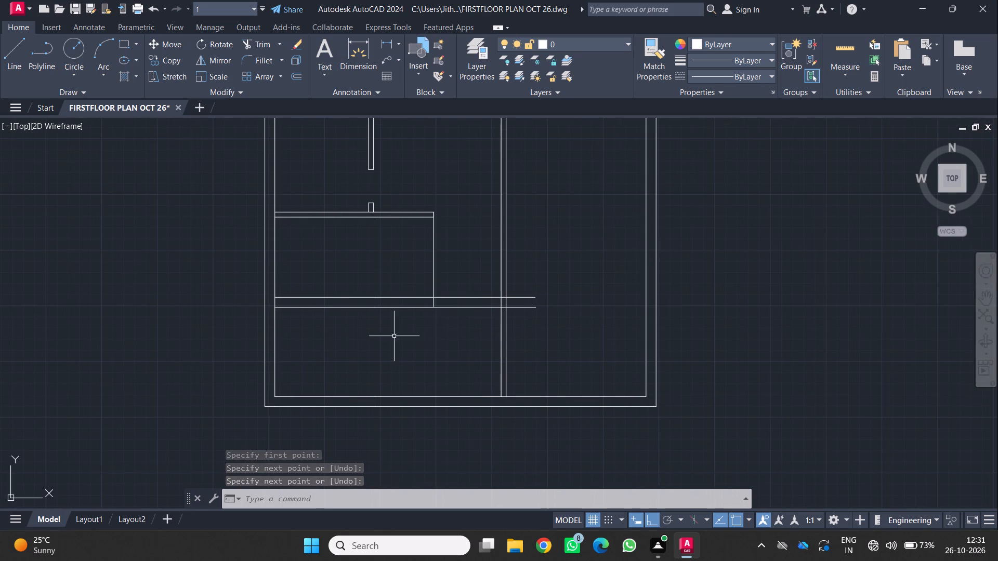
scroll(418, 311, "up", 1)
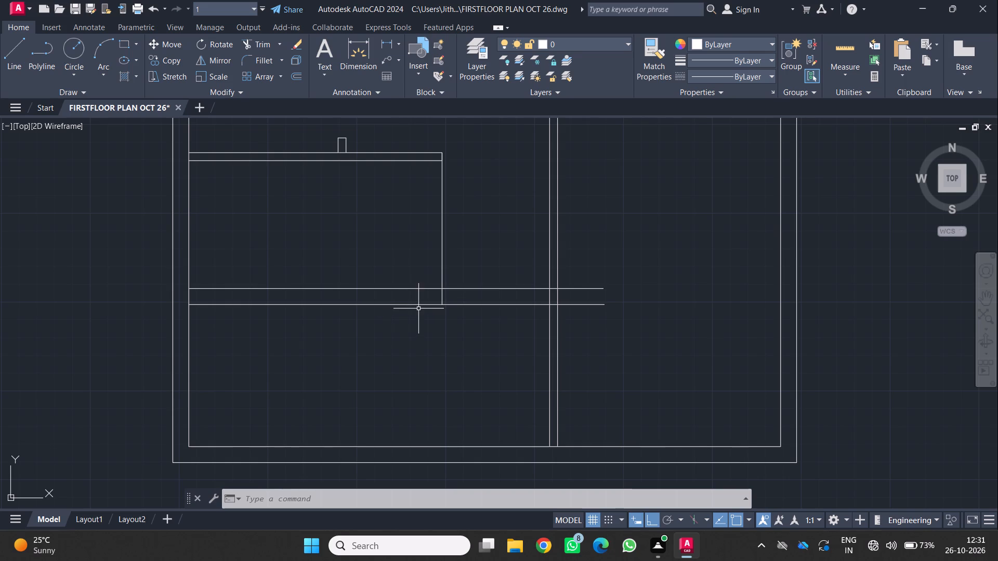
scroll(424, 310, "up", 1)
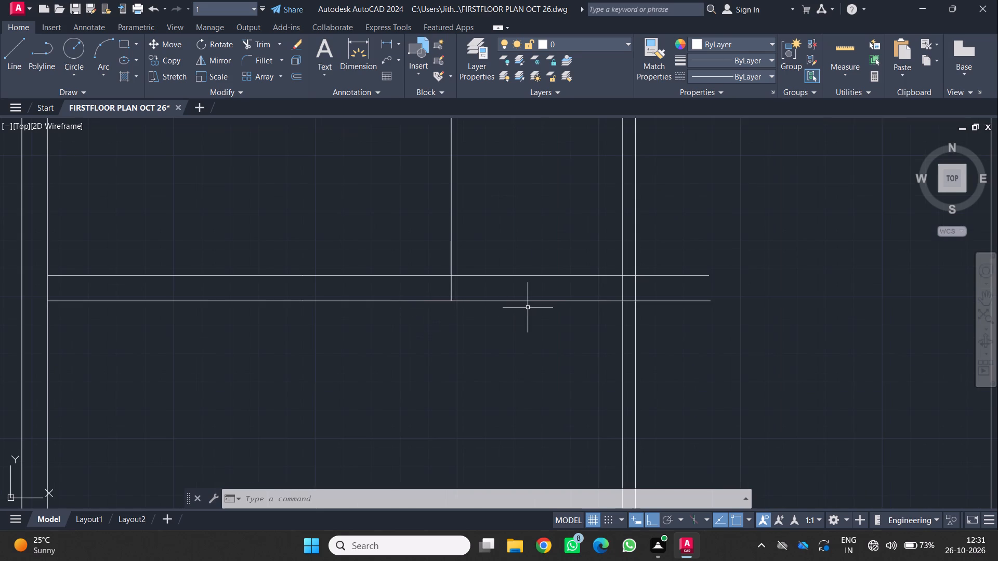
scroll(526, 308, "down", 3)
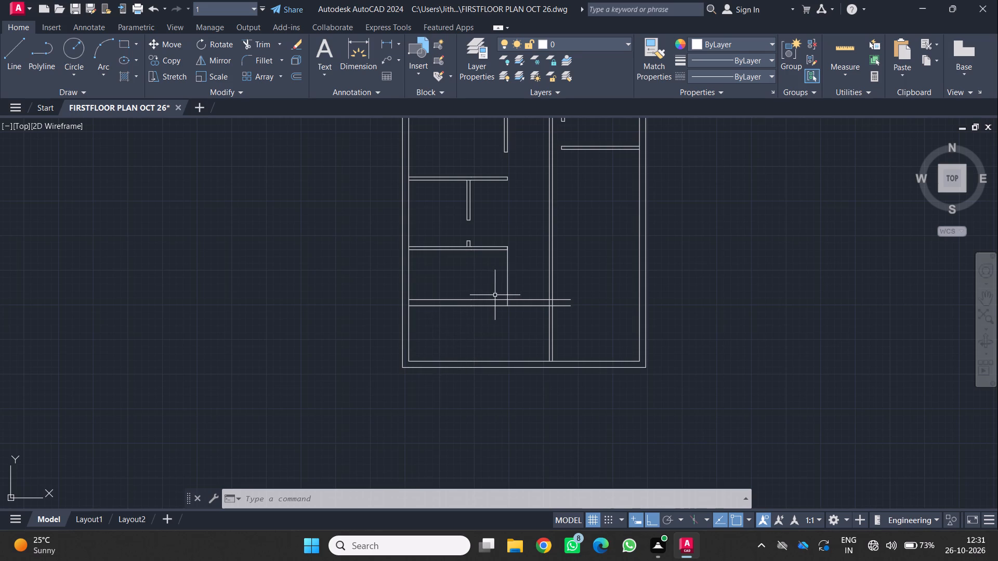
middle_click_drag(486, 319, 423, 340)
middle_click(423, 340)
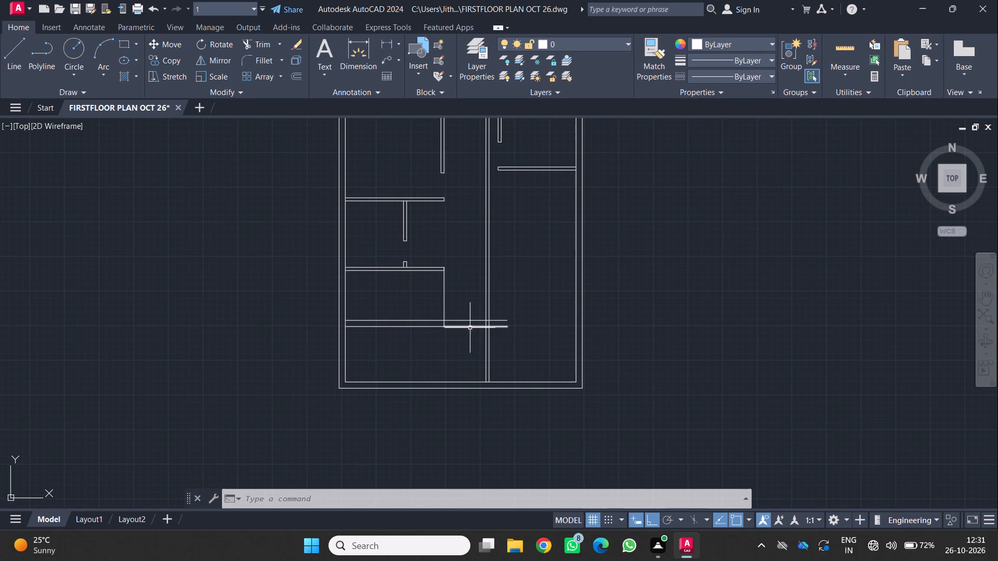
scroll(469, 327, "up", 1)
middle_click_drag(461, 312, 477, 320)
scroll(461, 312, "up", 1)
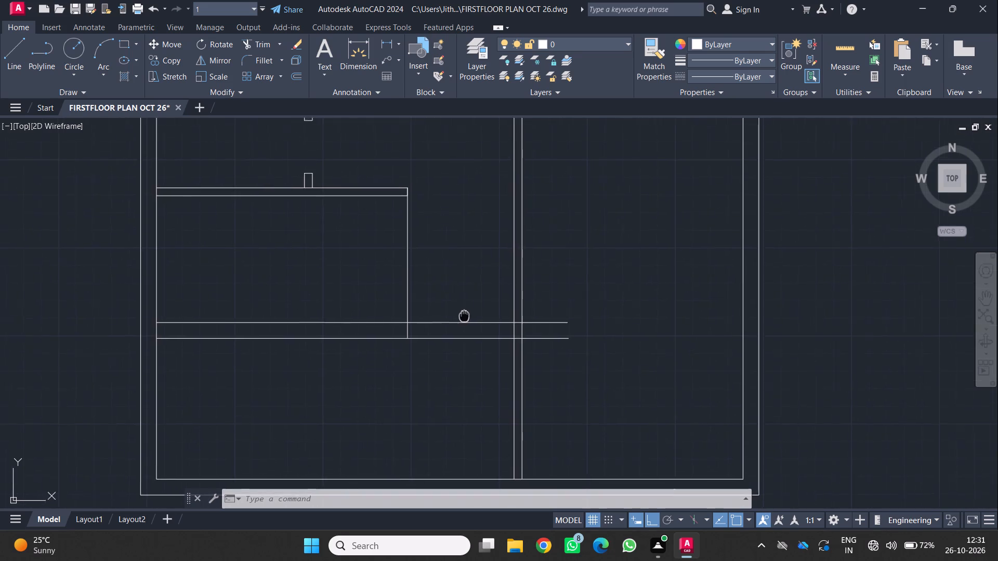
middle_click_drag(477, 320, 556, 333)
scroll(556, 332, "down", 1)
middle_click_drag(490, 344, 517, 337)
middle_click(517, 337)
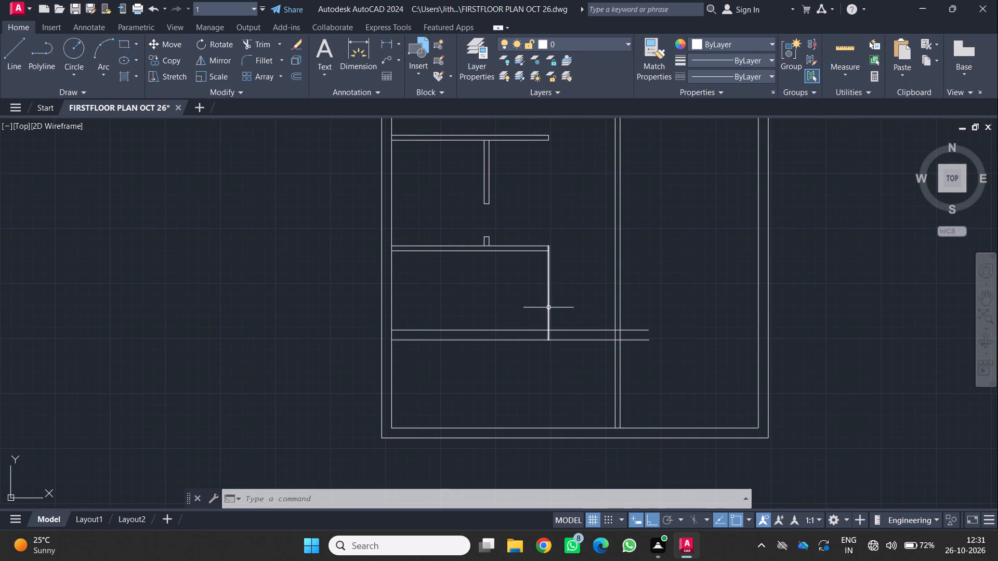
middle_click_drag(609, 413, 590, 379)
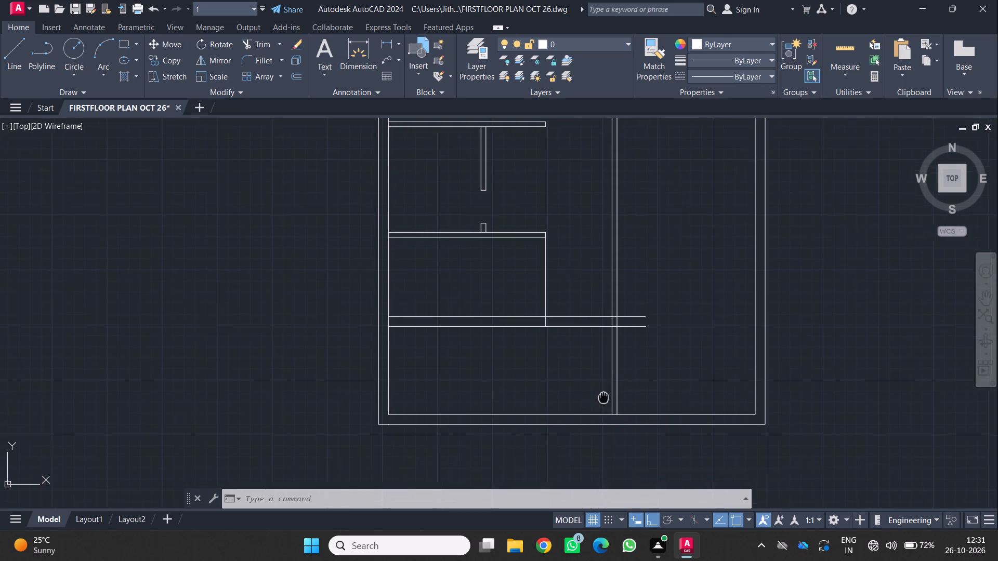
middle_click_drag(590, 379, 580, 369)
middle_click(580, 369)
middle_click(580, 369)
middle_click(579, 369)
scroll(579, 408, "down", 2)
middle_click_drag(554, 352, 557, 351)
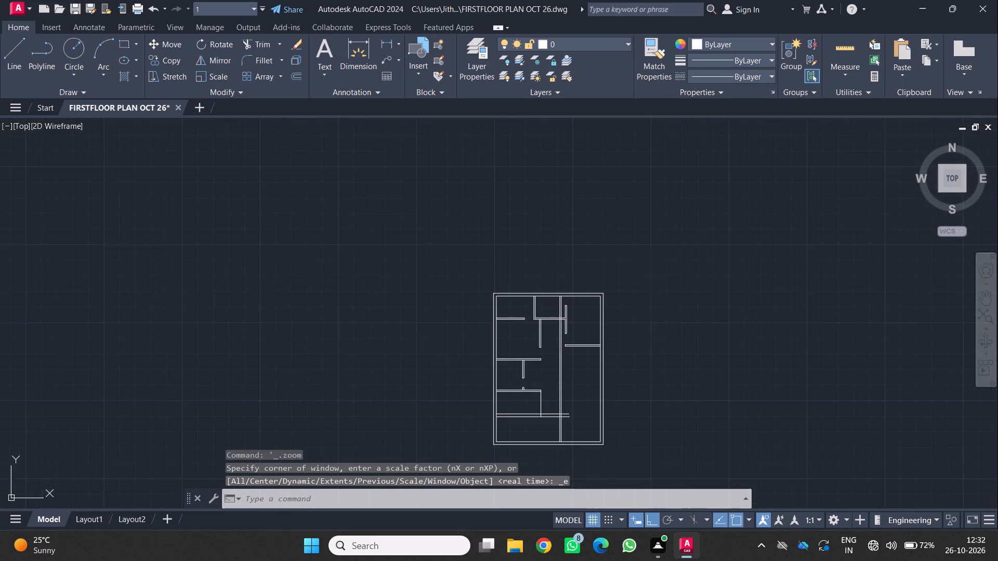
Draw a vertical line continuing the new partition's left line down through the bottom wall to its outer line.
middle_click_drag(557, 351, 662, 239)
middle_click(662, 239)
scroll(624, 358, "up", 4)
middle_click_drag(641, 314, 514, 401)
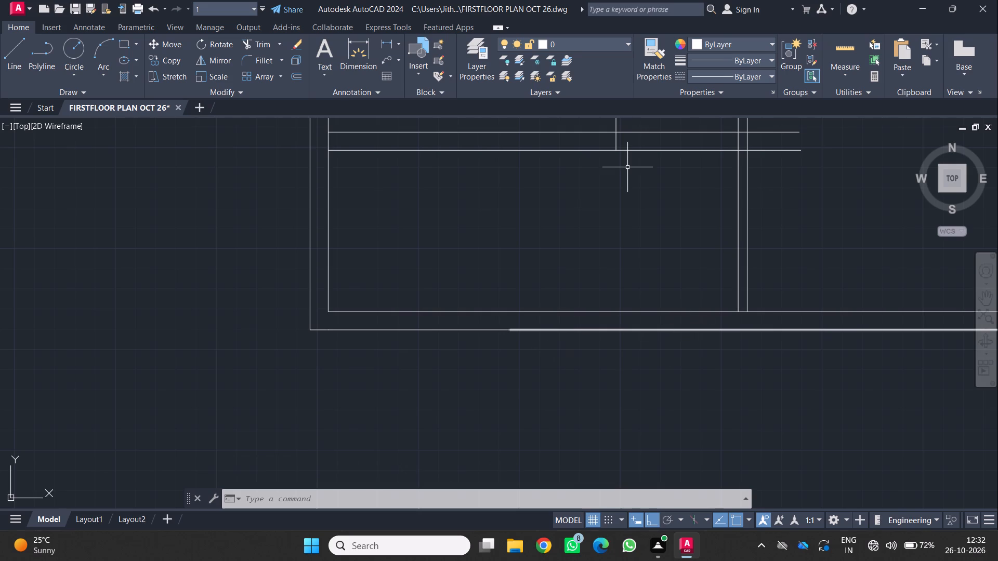
left_click(13, 50)
scroll(785, 342, "up", 1)
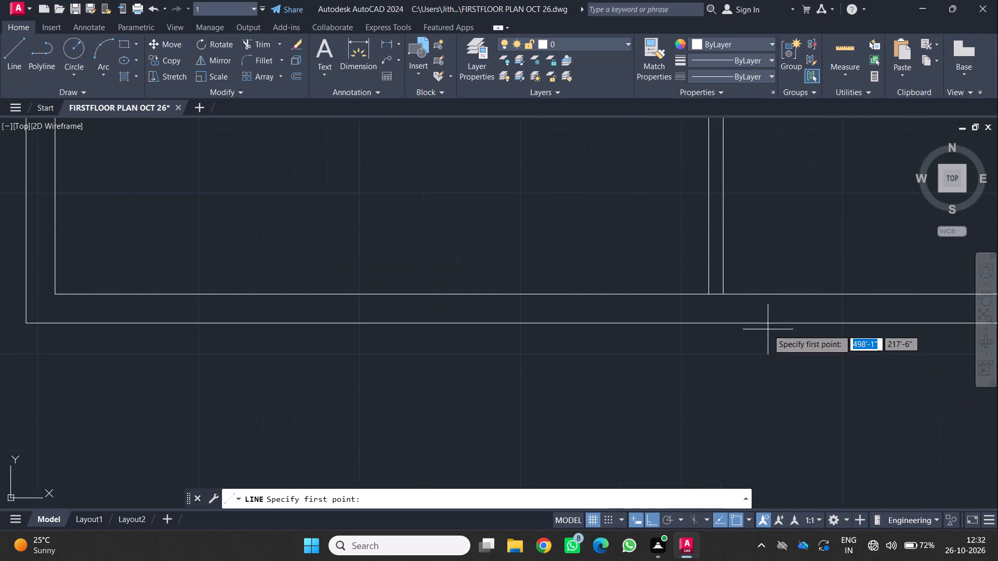
scroll(768, 329, "up", 1)
left_click(671, 276)
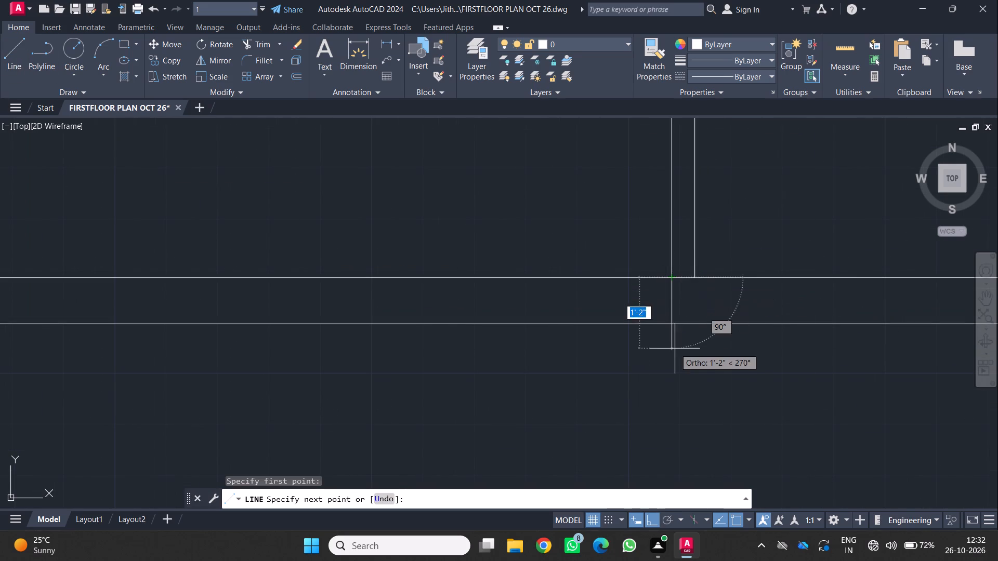
left_click(674, 324)
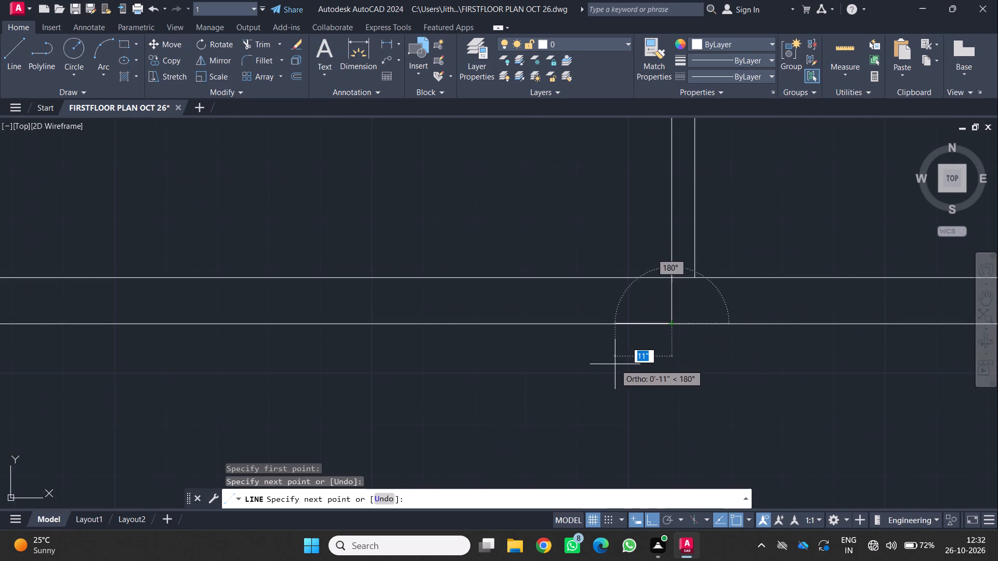
key("space")
scroll(617, 362, "down", 2)
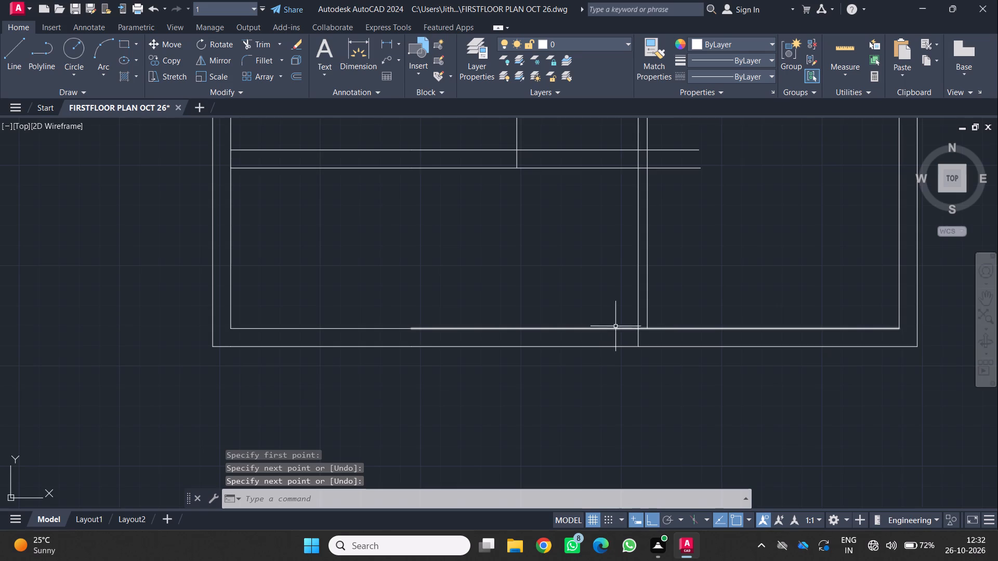
Trim the bottom wall's inner line between the two lines of the 4.5" partition.
scroll(642, 324, "up", 1)
left_click(253, 39)
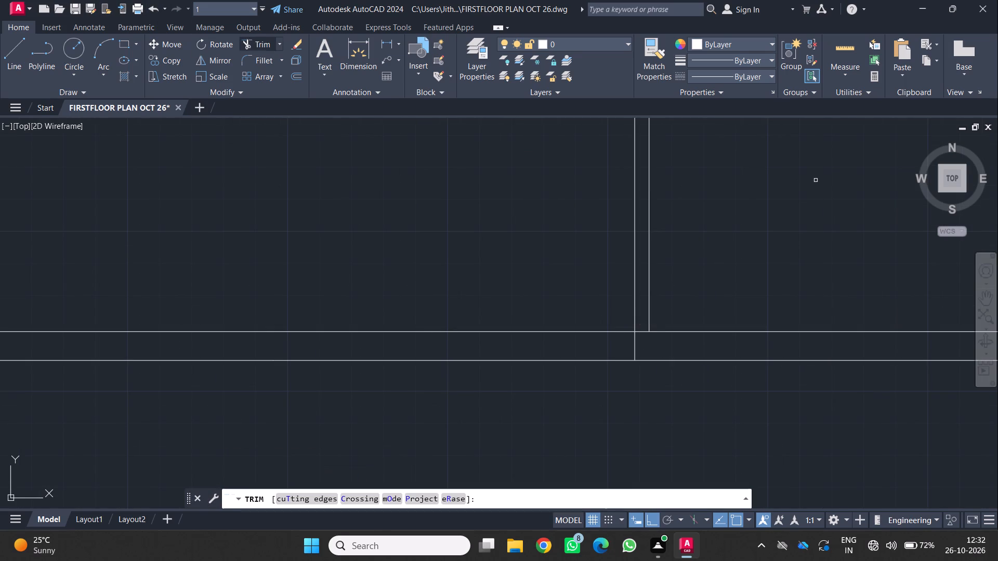
scroll(588, 320, "up", 2)
left_click(633, 326)
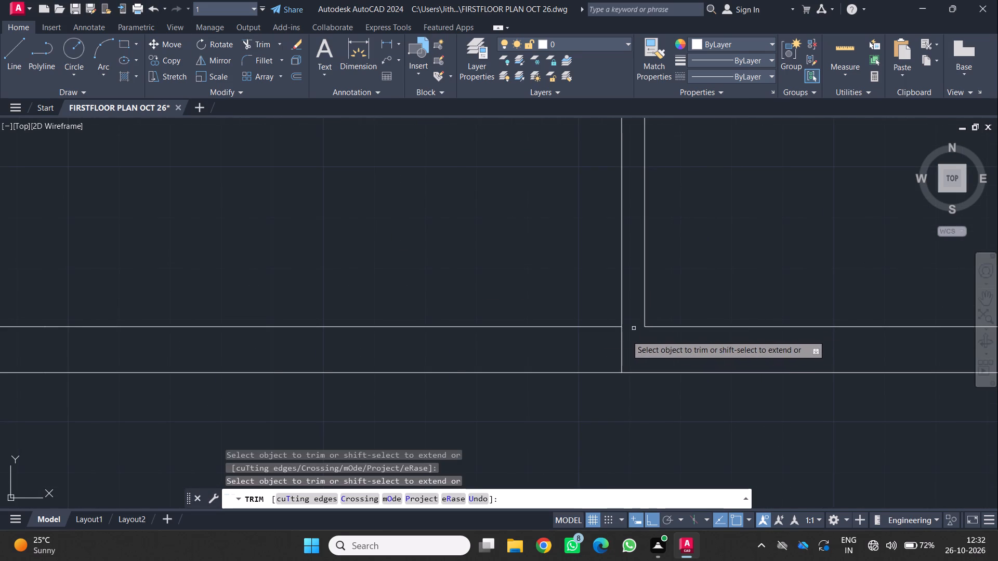
key("Escape")
Offset the short left segment of the bottom wall's outer line 4.5 inches upward, inside the wall.
scroll(539, 306, "down", 1)
middle_click_drag(494, 379, 498, 379)
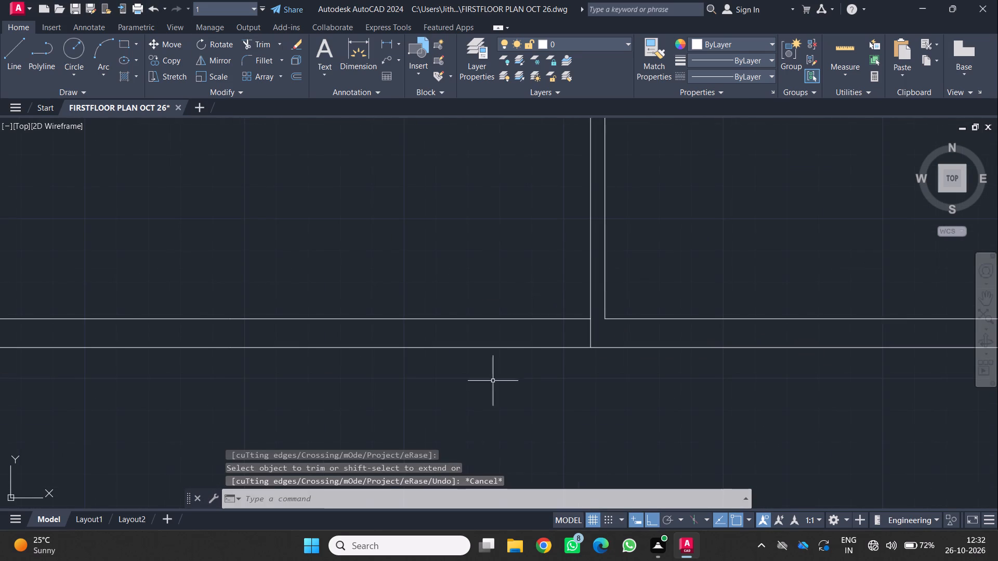
middle_click_drag(498, 379, 554, 391)
left_click(500, 360)
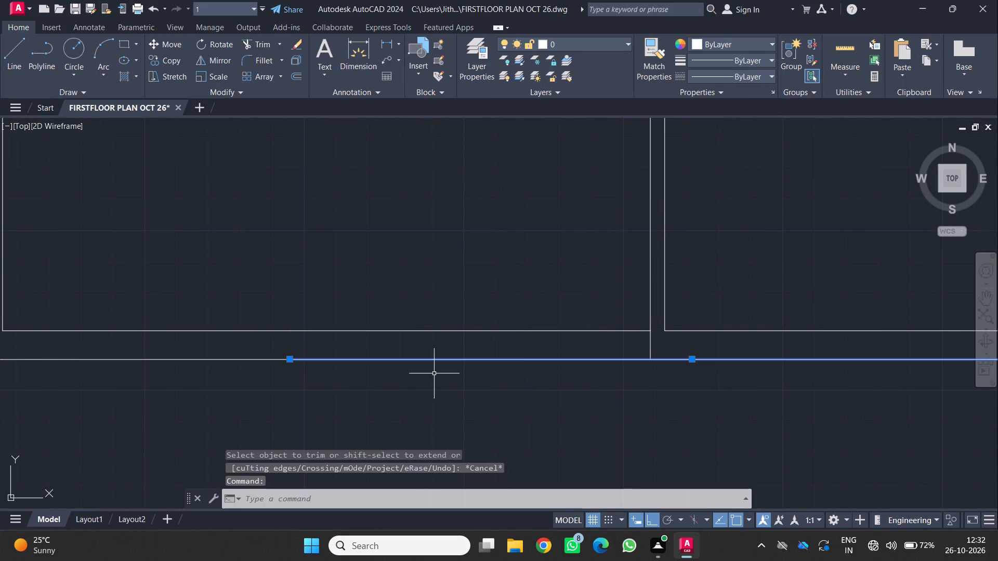
key("Escape")
scroll(428, 369, "down", 2)
middle_click_drag(436, 370, 549, 373)
middle_click(549, 373)
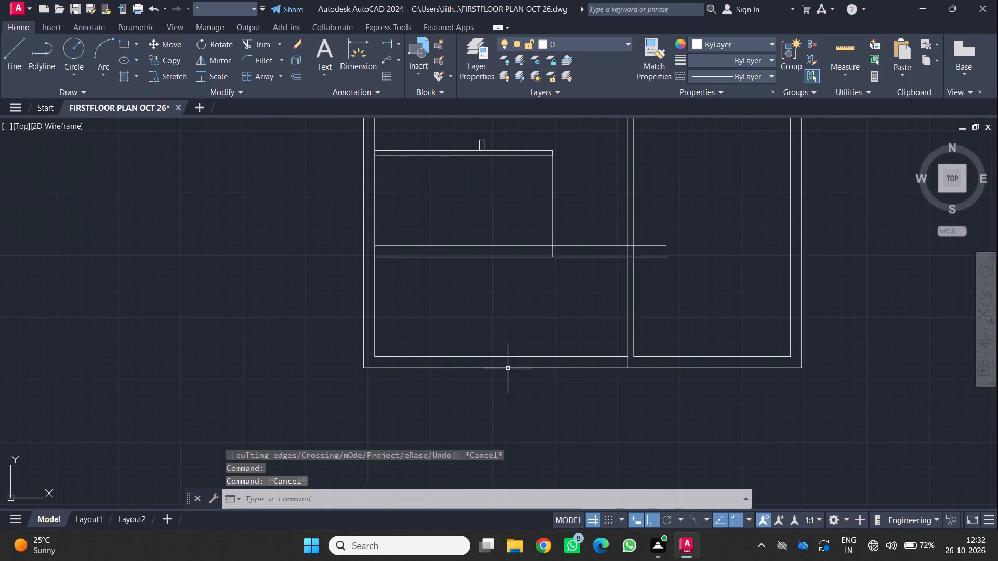
scroll(468, 372, "up", 1)
left_click(423, 366)
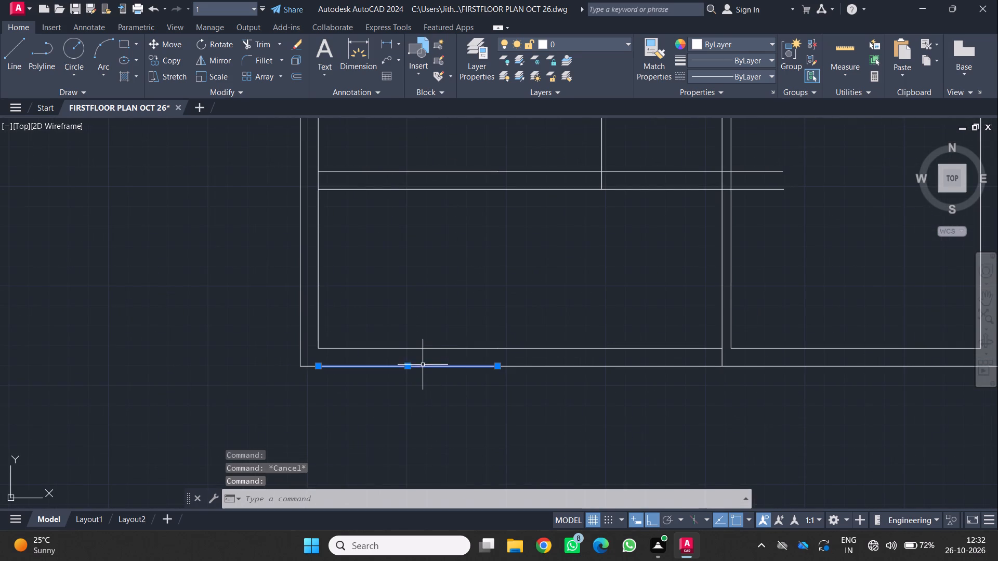
key("o")
key("Return")
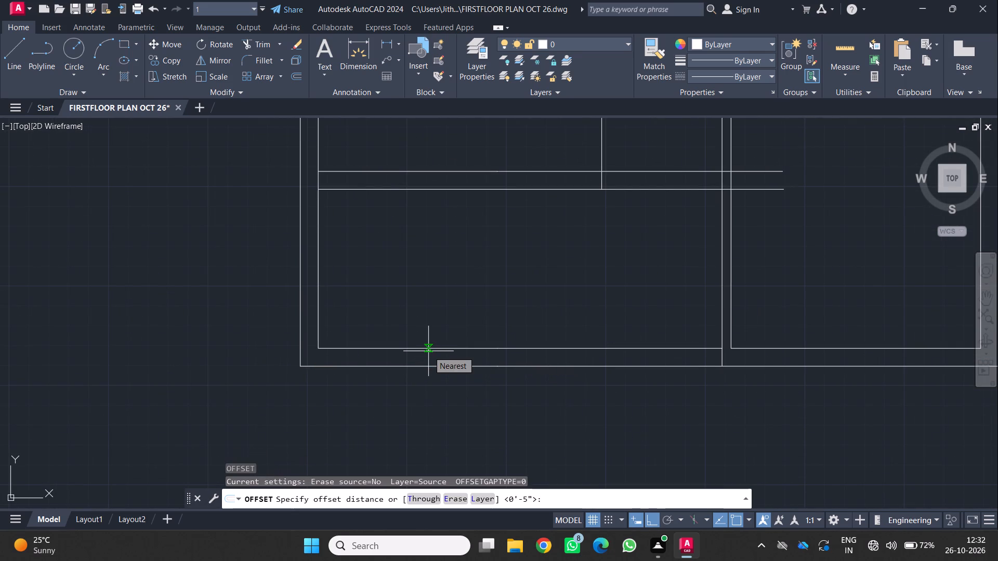
key("4")
key("period")
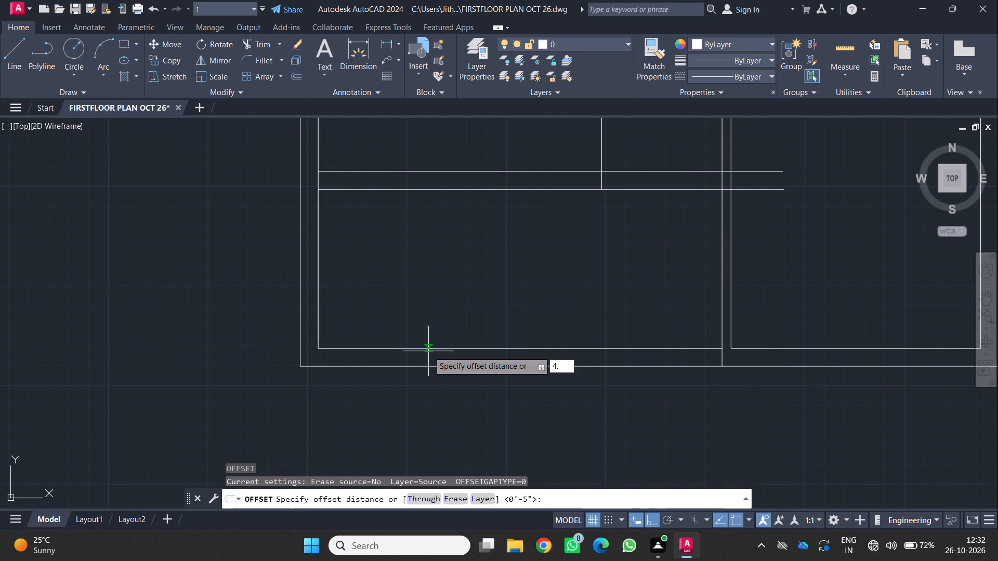
key("5")
key("Return")
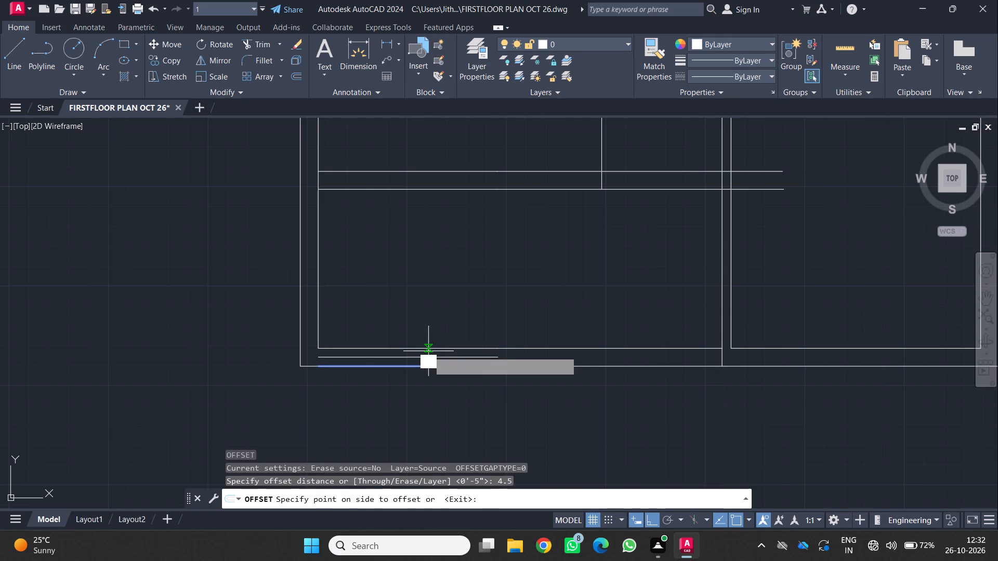
left_click(427, 351)
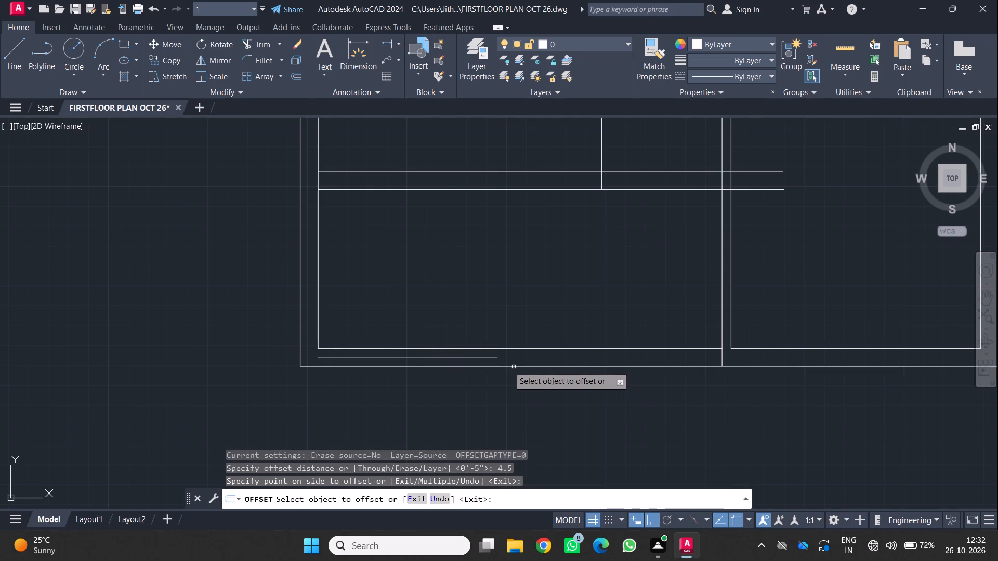
Draw a horizontal line continuing the offset line rightward to the partition's extended left line.
scroll(487, 366, "up", 1)
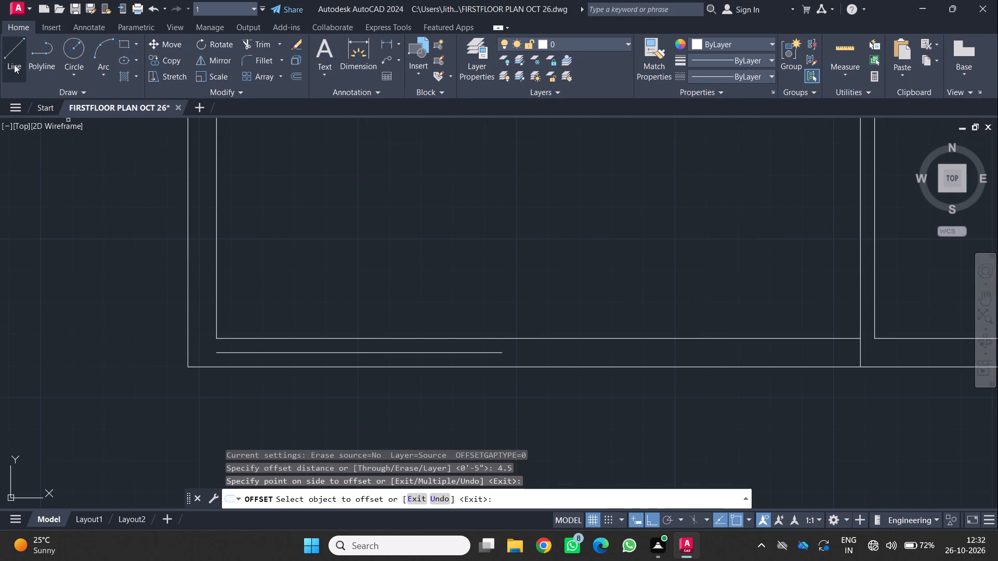
left_click(7, 48)
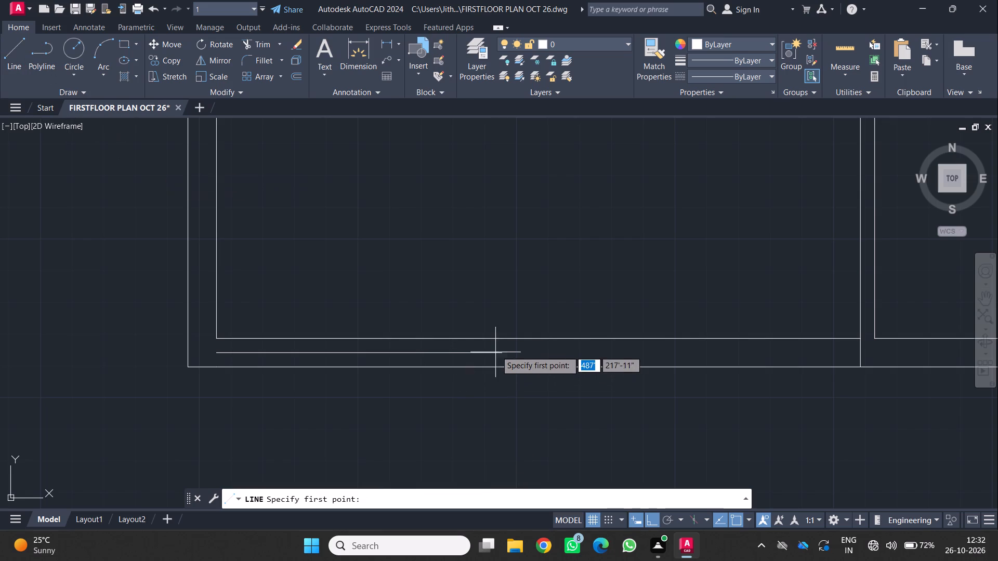
left_click(501, 352)
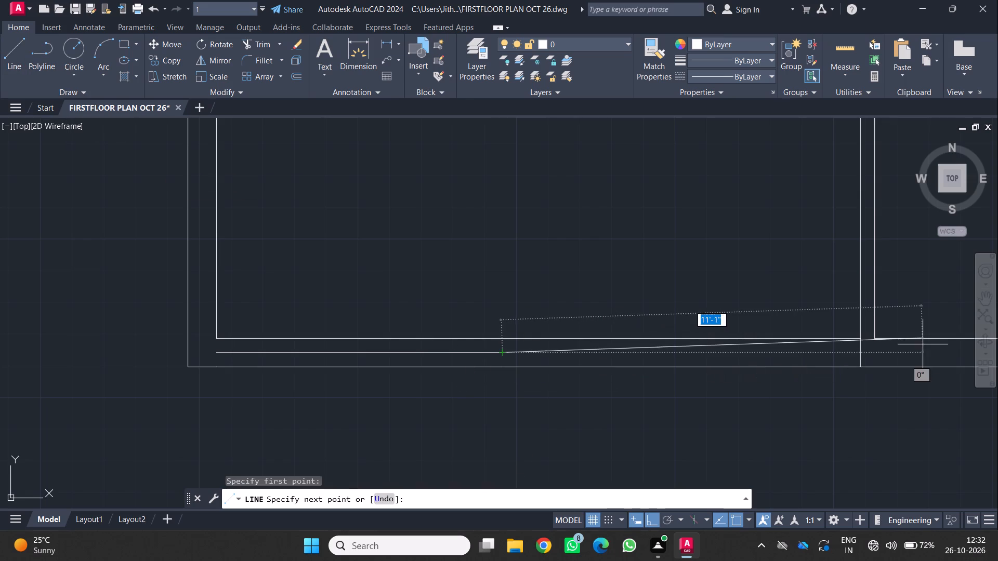
left_click(858, 354)
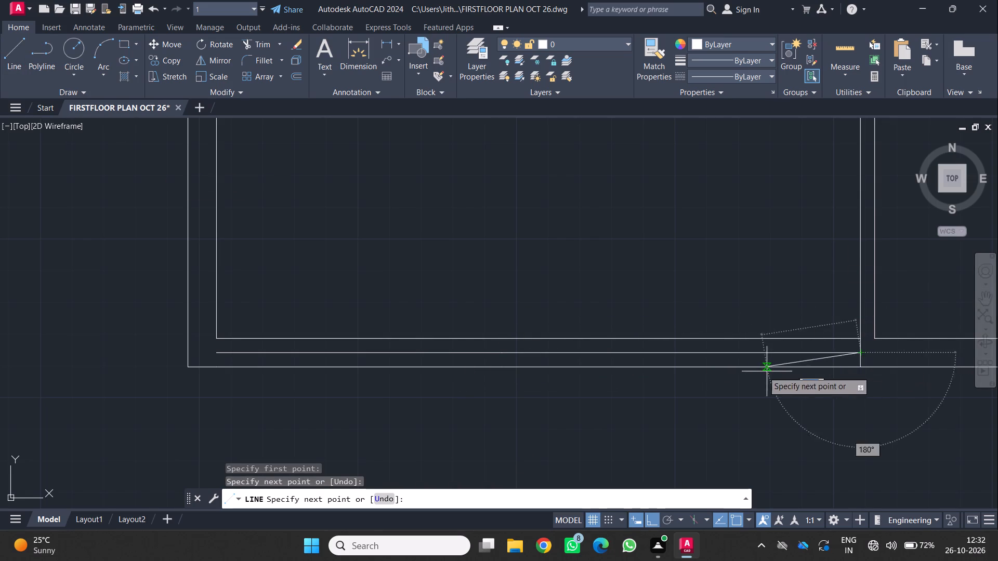
key("space")
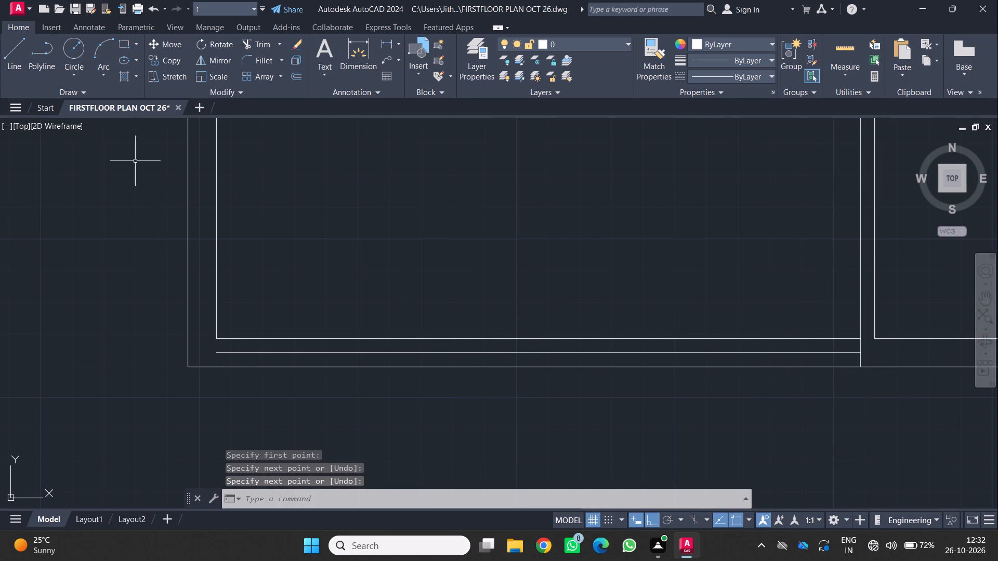
Draw a short vertical line from the lower-left room's inner corner down to the left end of the new offset line.
middle_click_drag(337, 265, 603, 290)
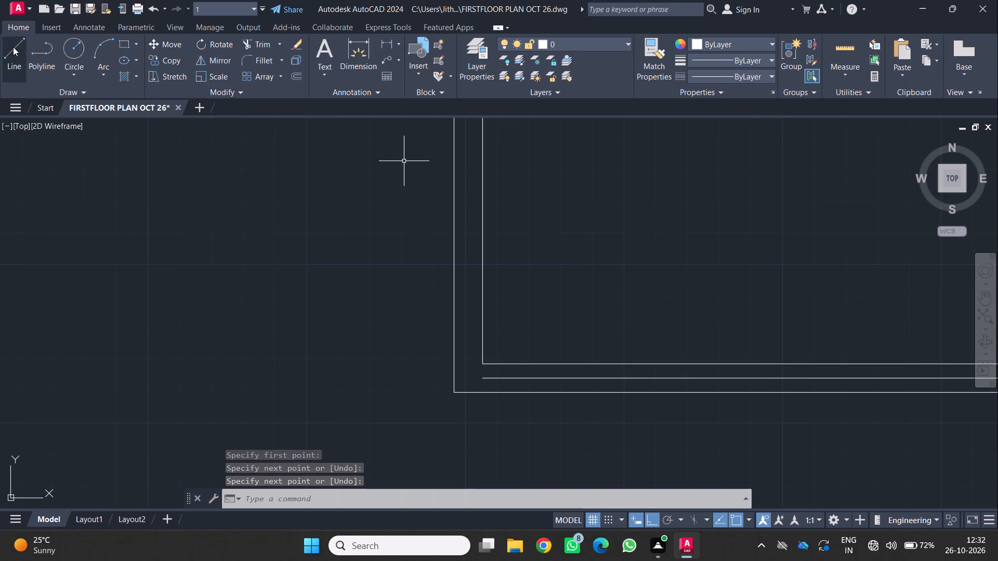
left_click(13, 47)
scroll(474, 365, "up", 1)
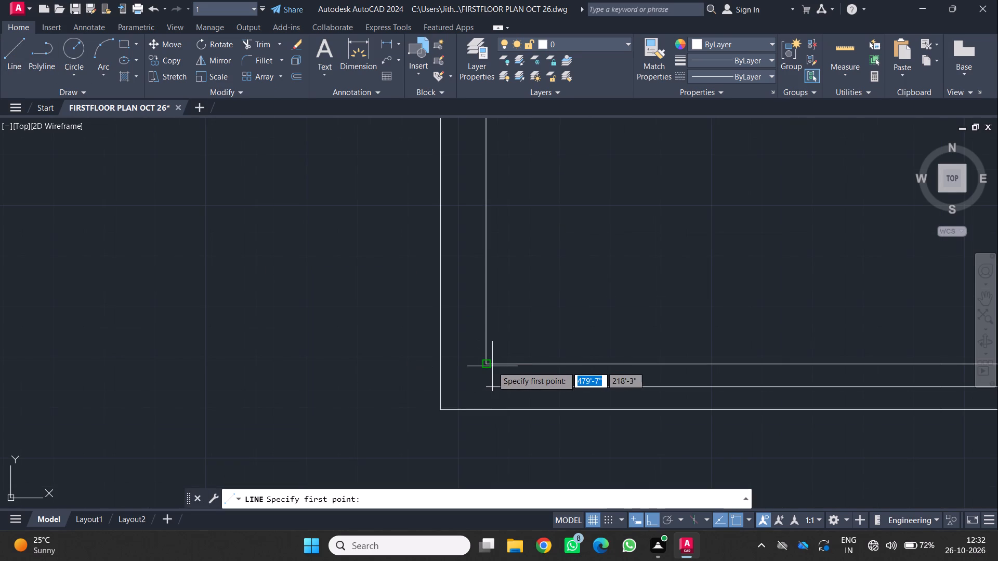
left_click(487, 366)
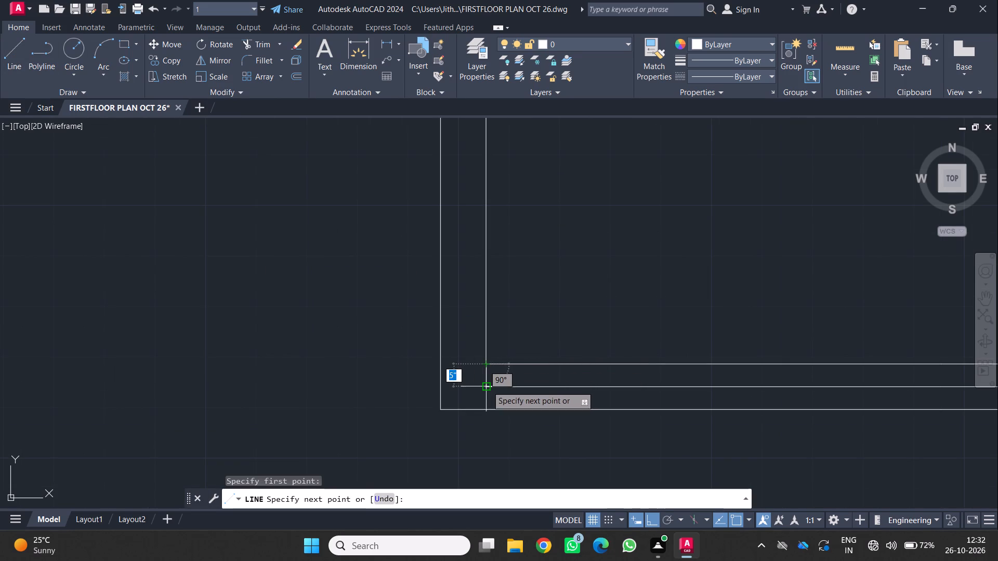
left_click(487, 386)
key("space")
scroll(456, 394, "down", 2)
middle_click_drag(502, 394, 334, 403)
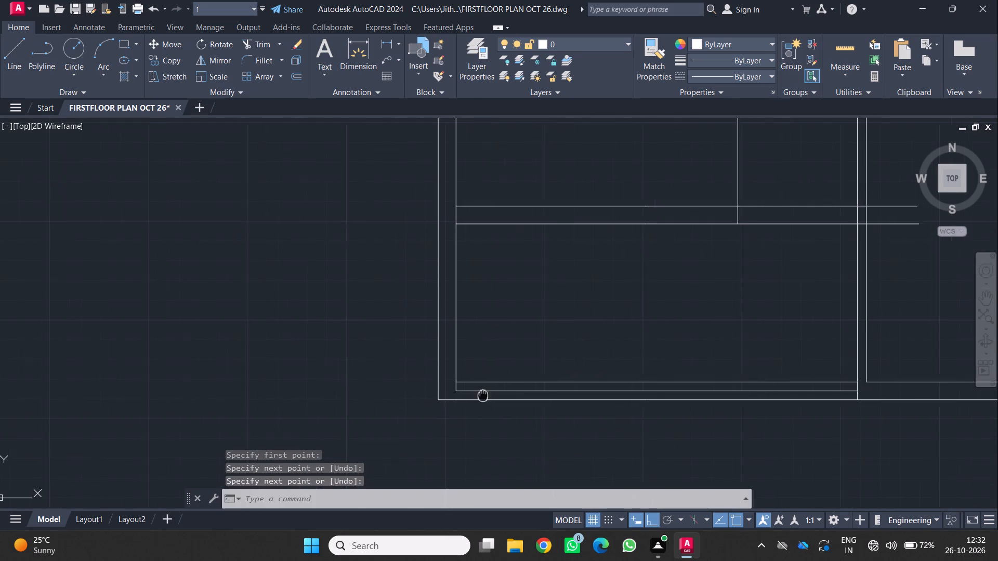
Trim away the old upper inner line of the lower-left room's bottom wall, leaving only the new 4.5" line.
middle_click_drag(334, 403, 271, 405)
left_click(248, 42)
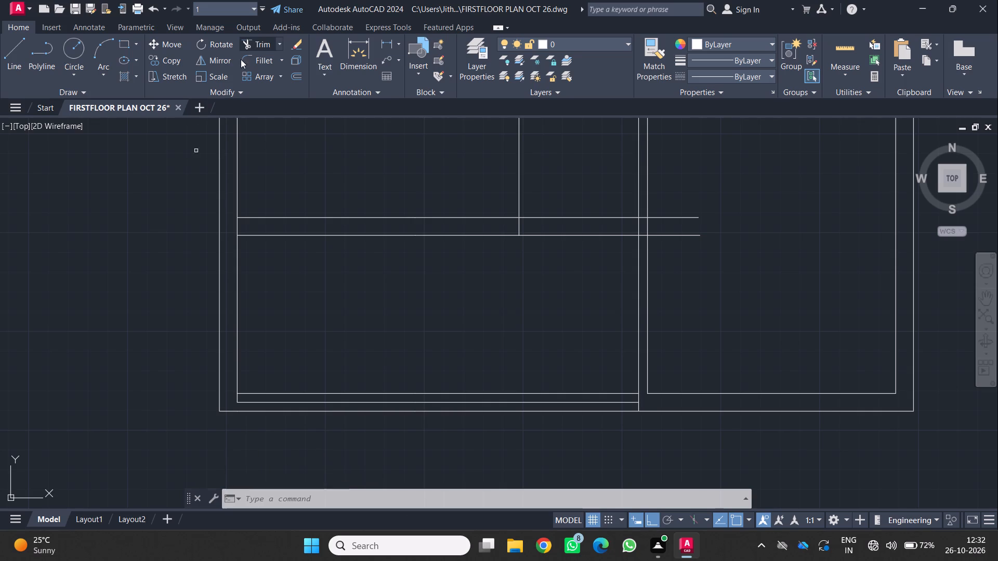
scroll(299, 396, "up", 2)
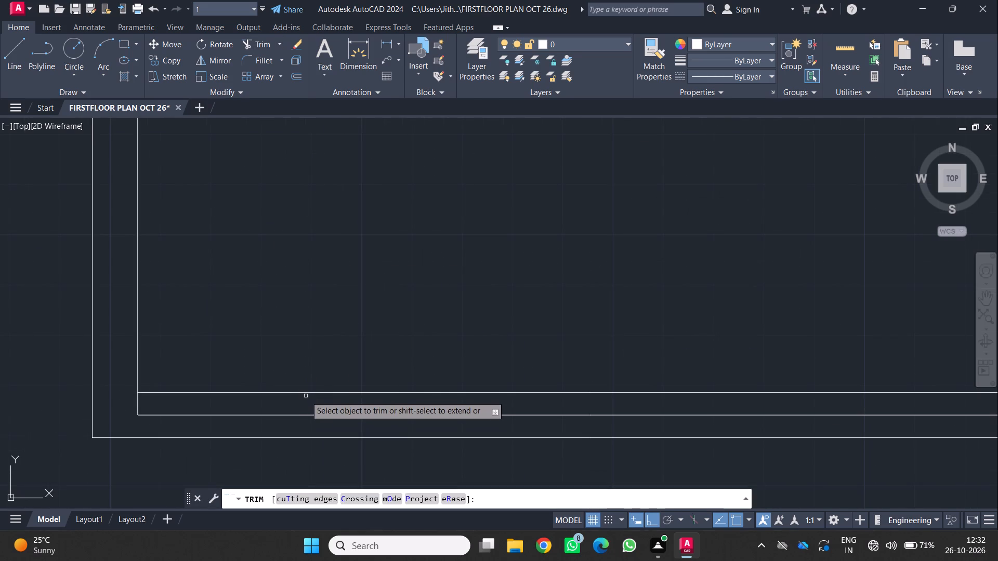
left_click(305, 392)
scroll(307, 380, "down", 2)
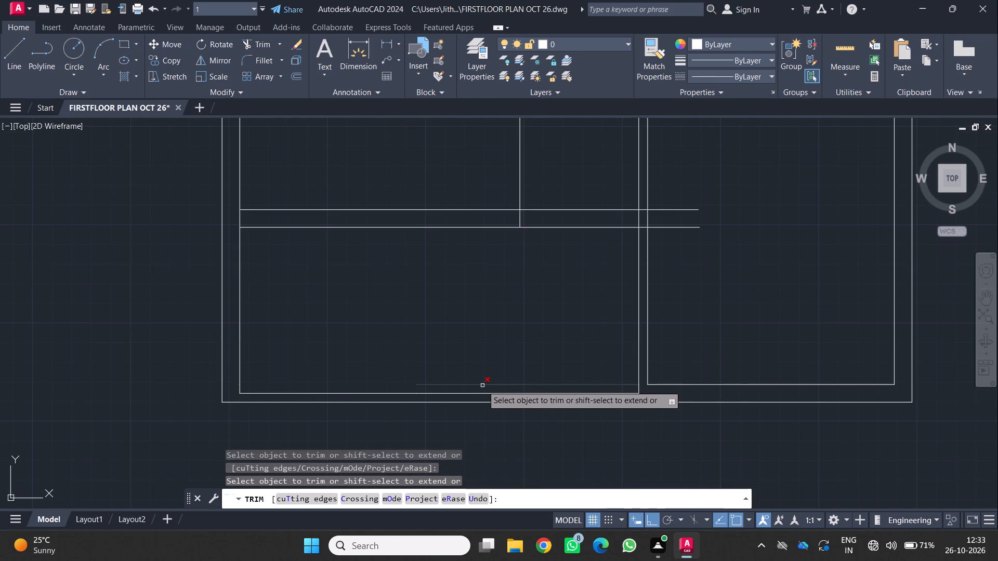
left_click(482, 384)
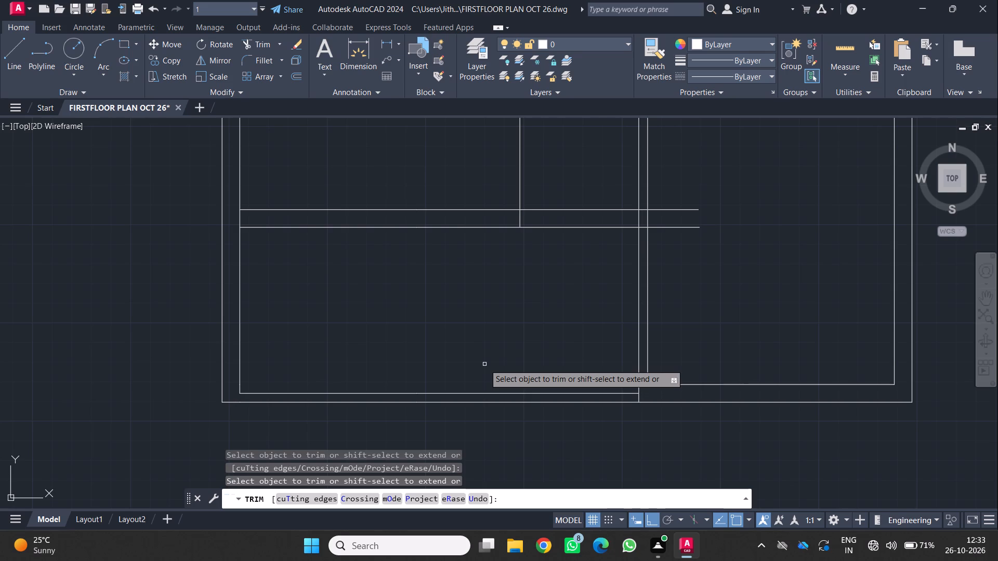
key("Escape")
Offset the left line of the long vertical 4.5" partition 3' to the left, across the lower 9" cross wall.
middle_click_drag(457, 357, 485, 360)
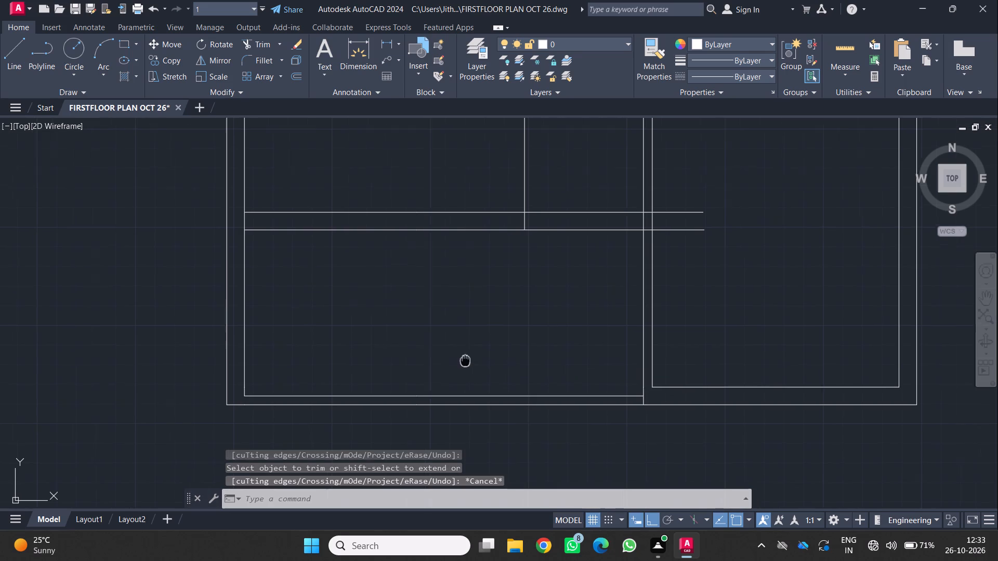
middle_click_drag(485, 360, 501, 372)
middle_click(499, 371)
scroll(407, 375, "down", 1)
middle_click_drag(434, 362, 561, 349)
middle_click(561, 349)
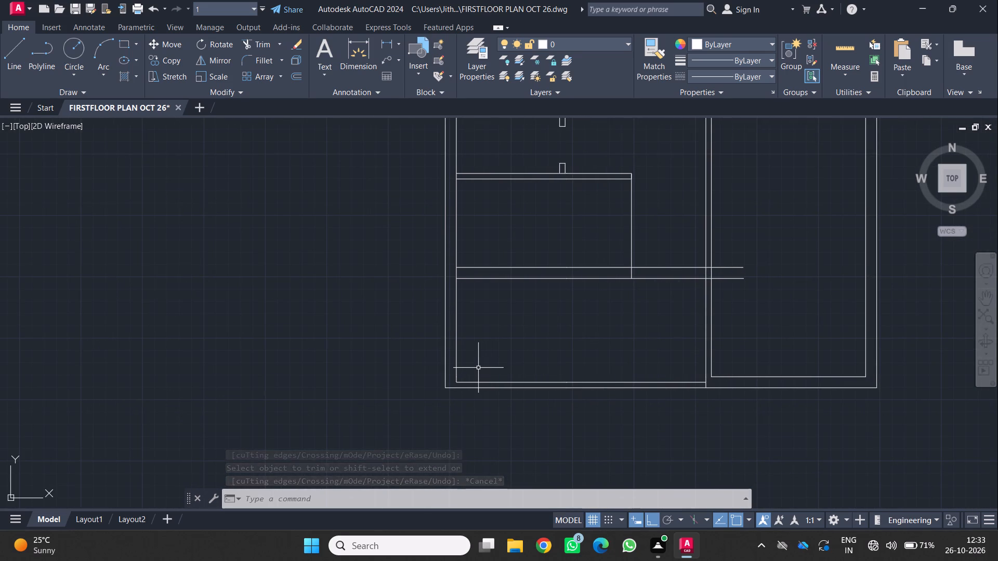
middle_click_drag(573, 312, 531, 340)
middle_click(531, 340)
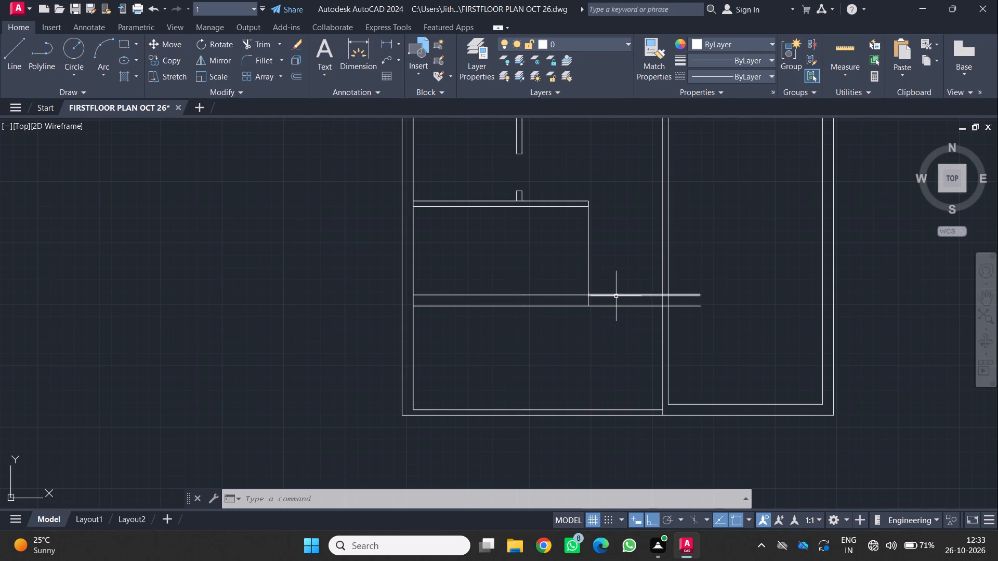
scroll(619, 297, "down", 1)
middle_click_drag(616, 302, 520, 328)
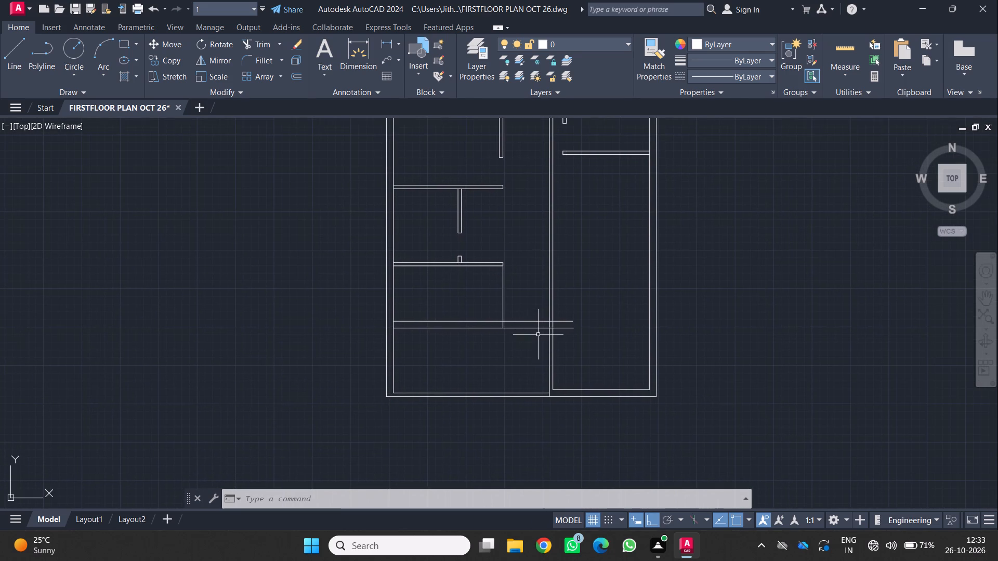
scroll(538, 333, "up", 1)
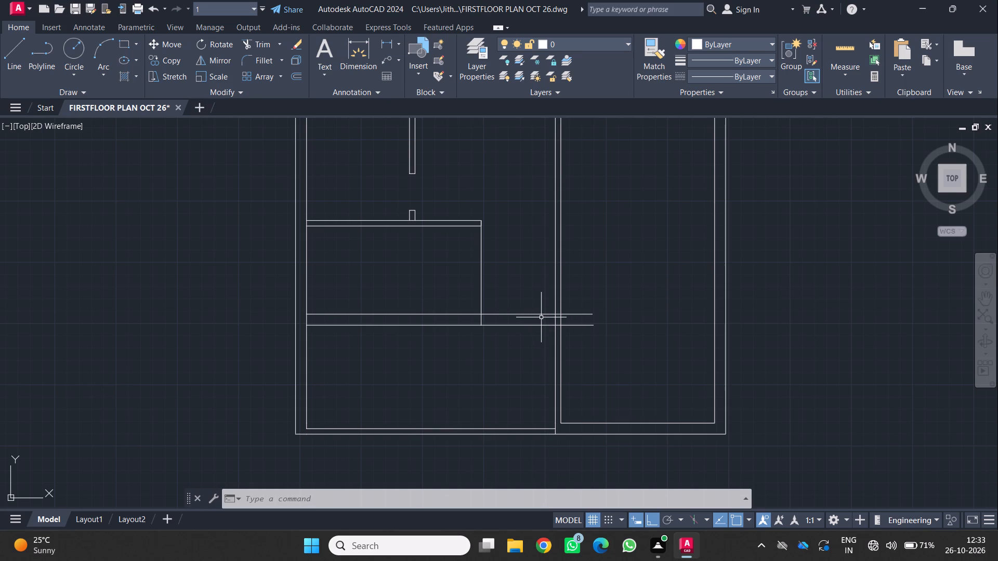
scroll(542, 319, "up", 2)
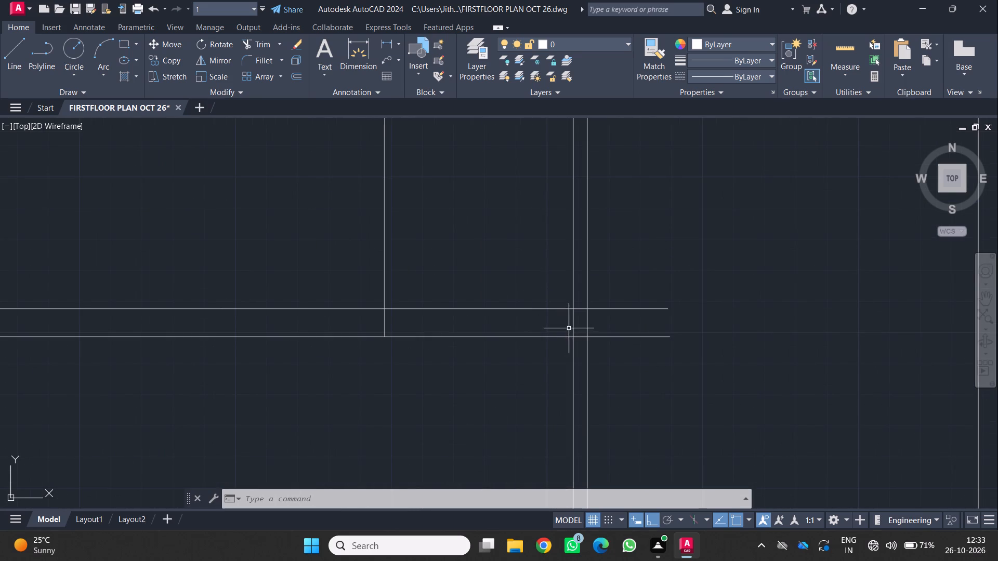
left_click_drag(574, 322, 564, 320)
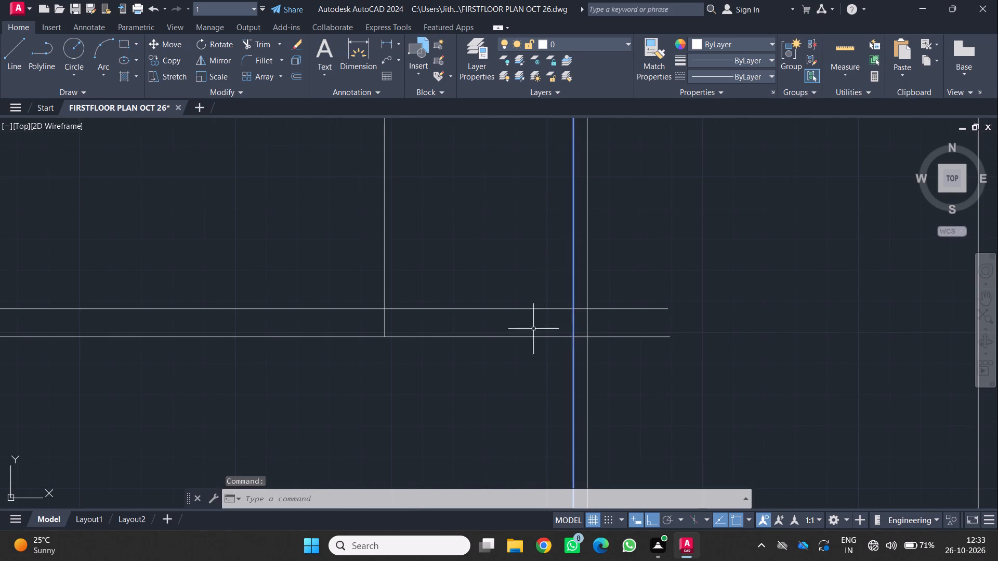
key("o")
key("Return")
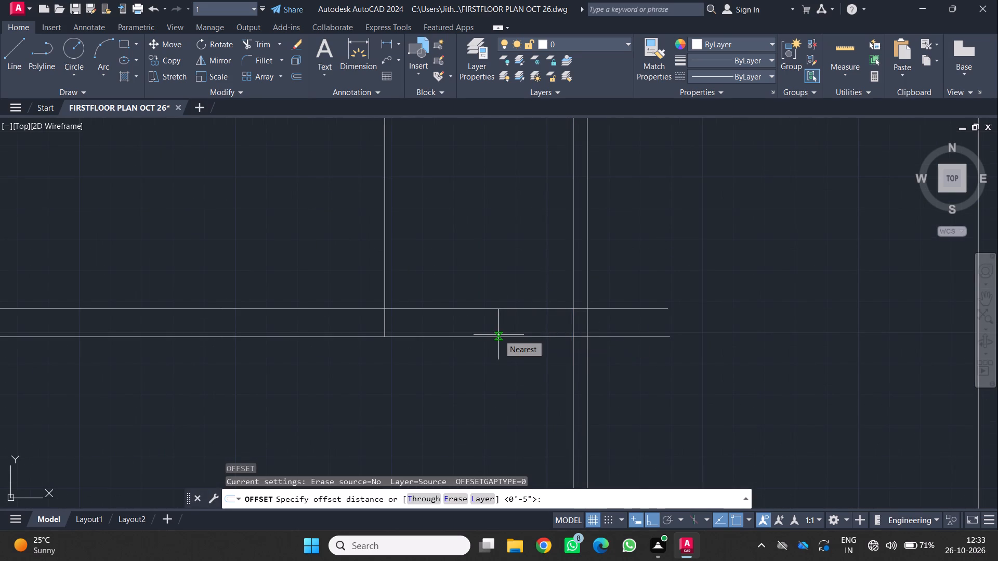
key("3")
key("apostrophe")
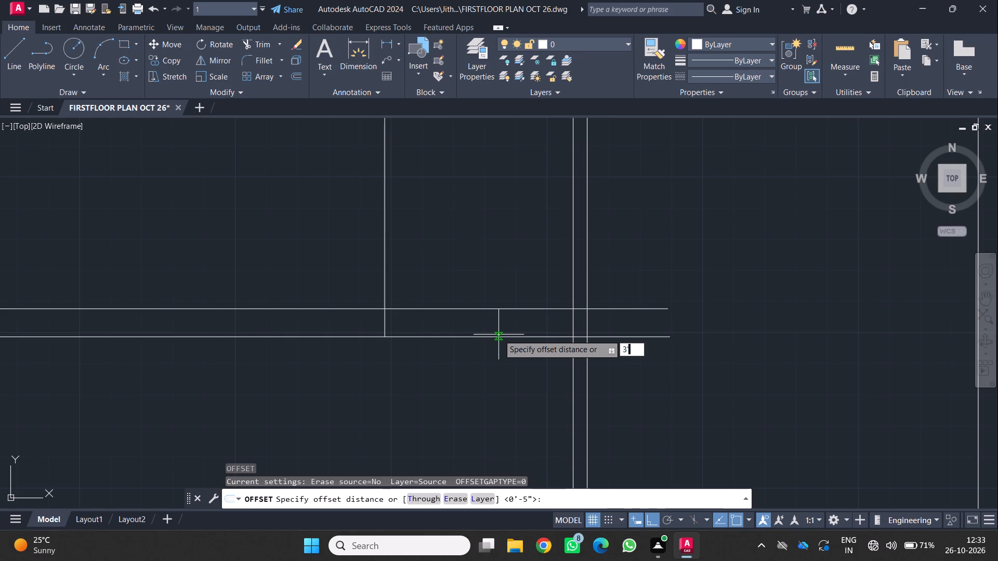
key("Return")
left_click(501, 326)
Trim the offset line above and below the lower cross wall, keeping only the piece between the wall's two lines.
scroll(463, 329, "down", 2)
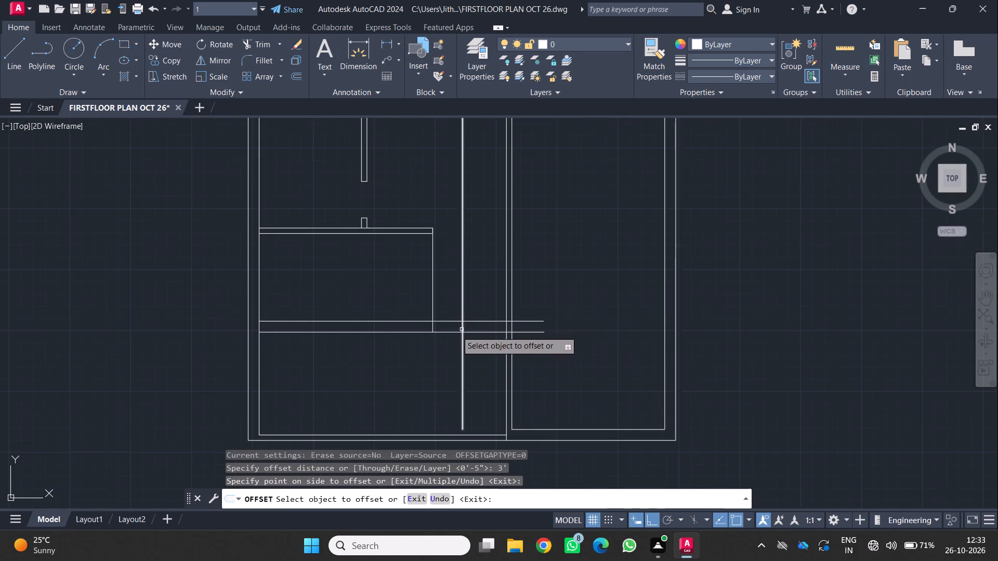
scroll(463, 329, "up", 2)
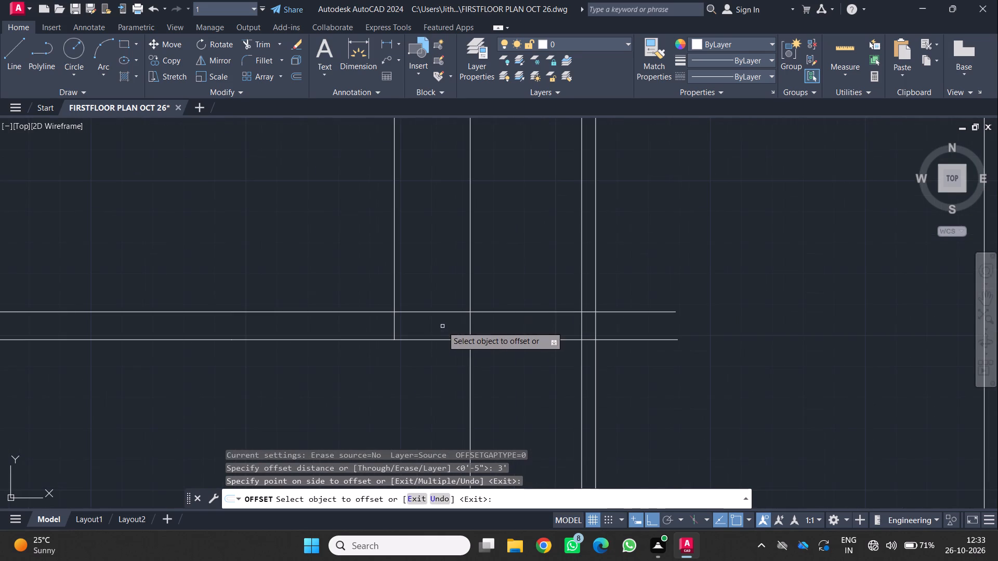
scroll(469, 309, "down", 2)
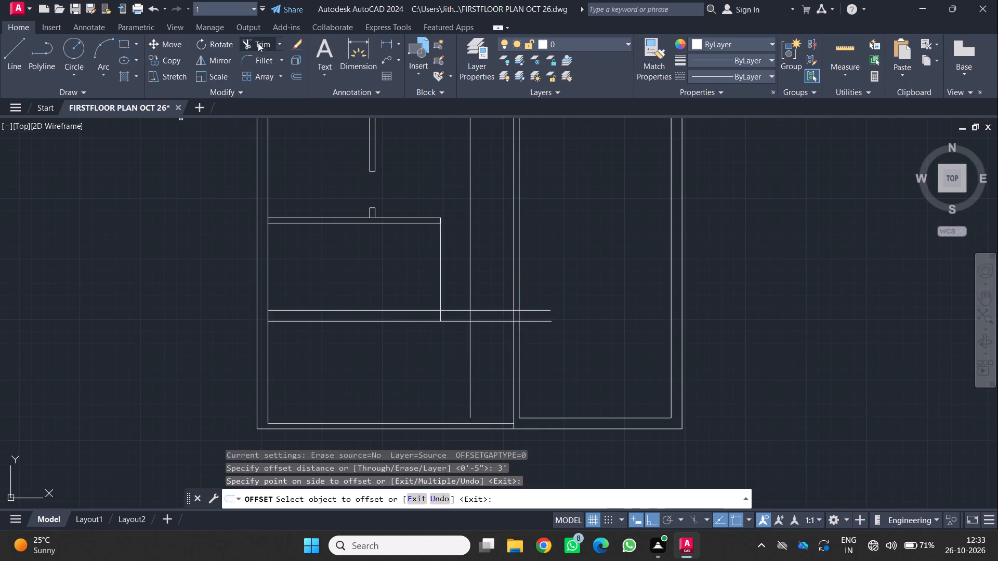
left_click(255, 38)
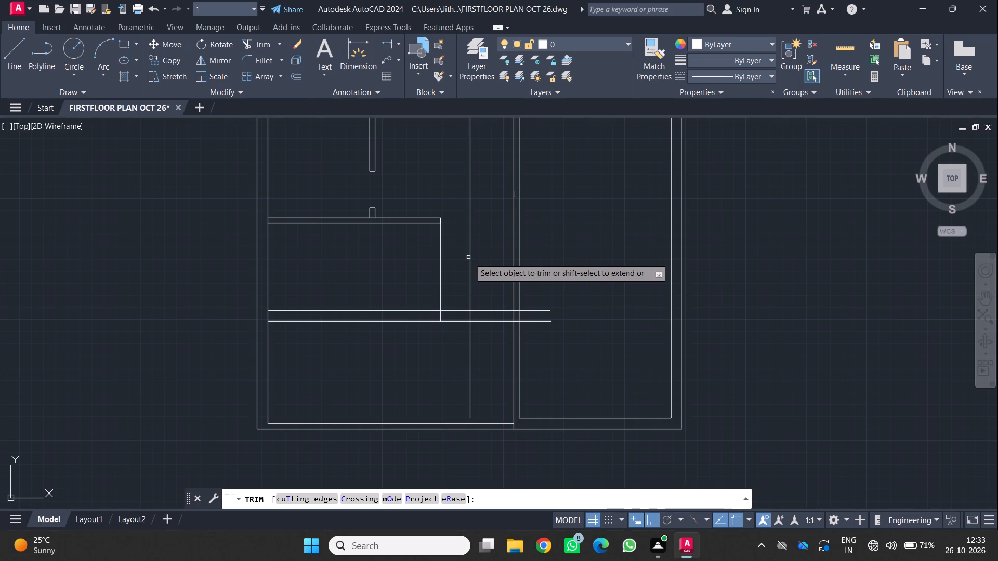
left_click(470, 259)
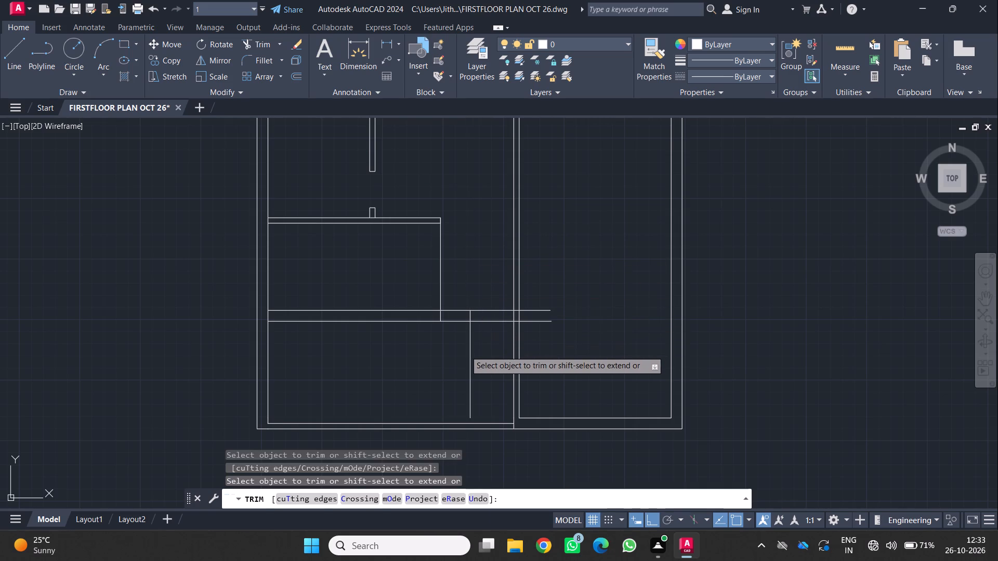
left_click(465, 351)
left_click(477, 354)
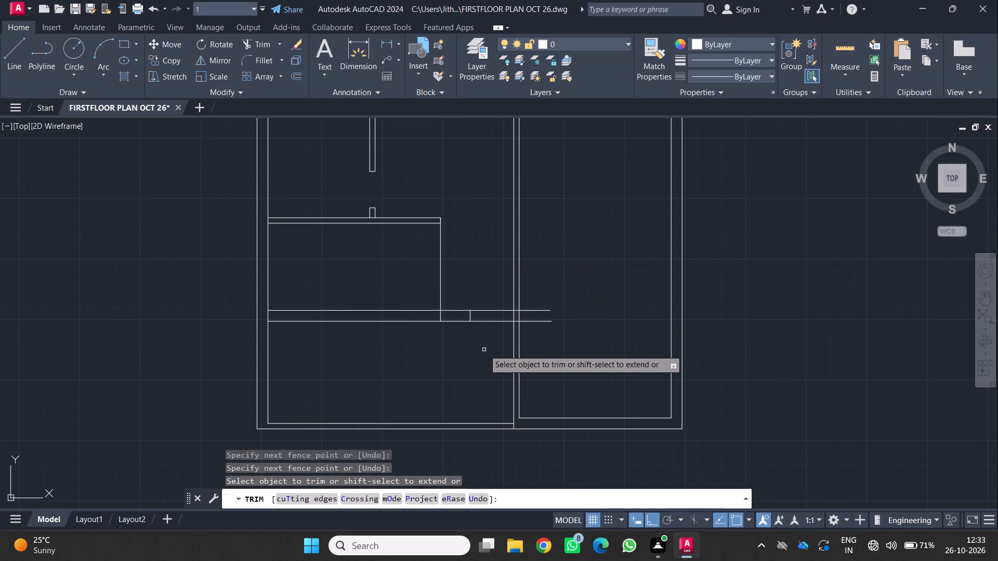
Trim both cross wall lines between the new end line and the vertical partition to form the opening.
scroll(564, 292, "up", 1)
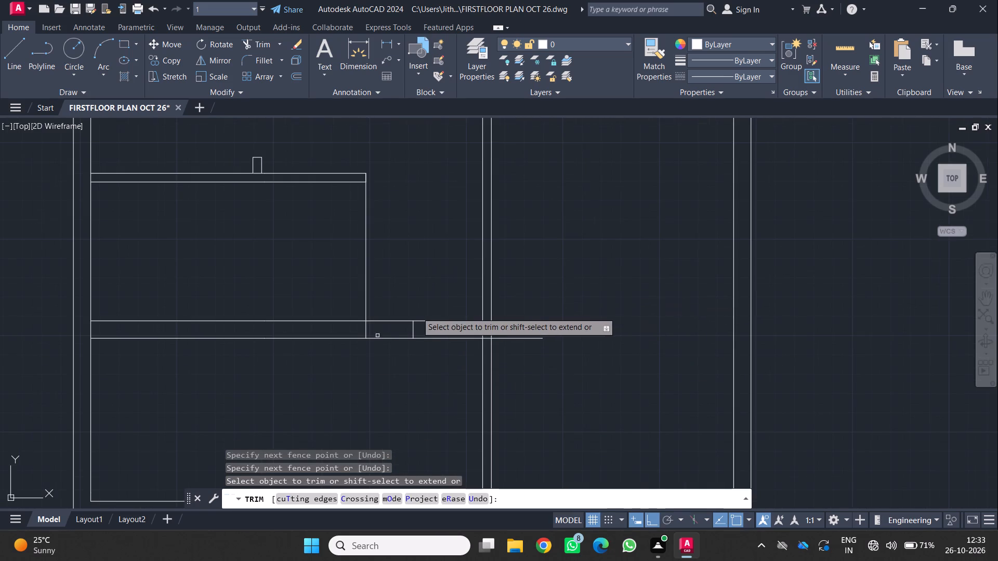
left_click(439, 296)
left_click(437, 365)
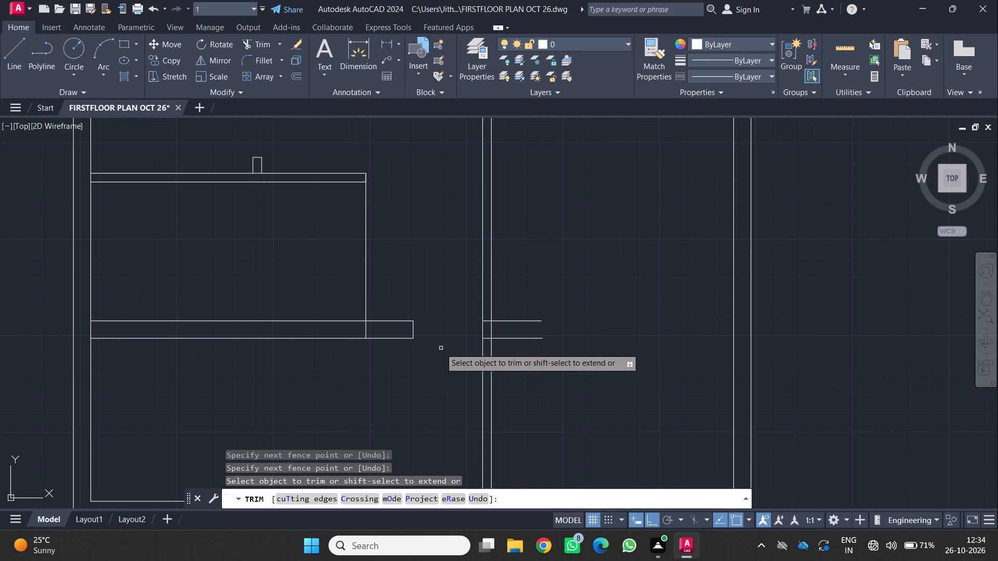
Draw a vertical line closing the right end of the cross wall stub that projects past the vertical partition.
scroll(437, 346, "down", 1)
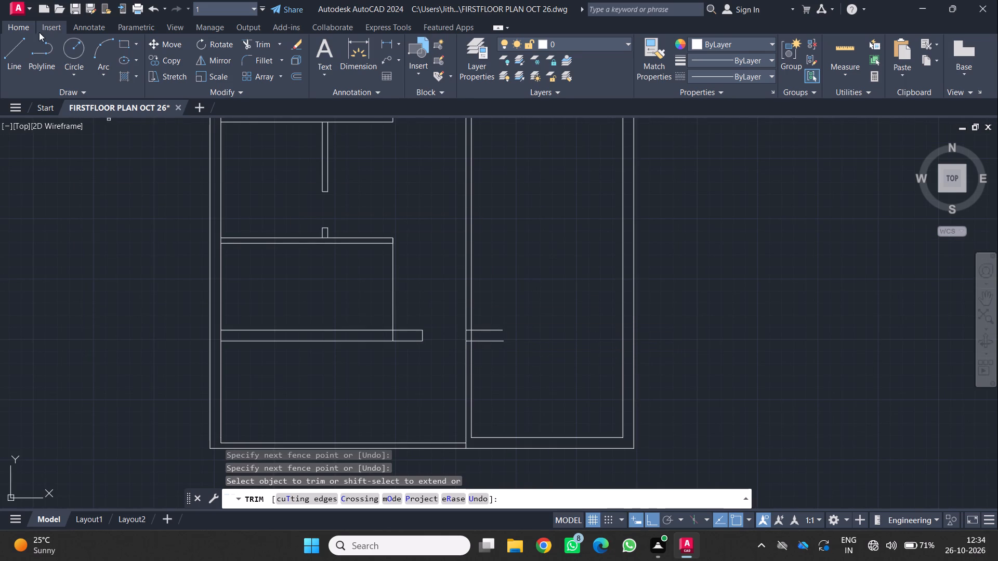
left_click(20, 41)
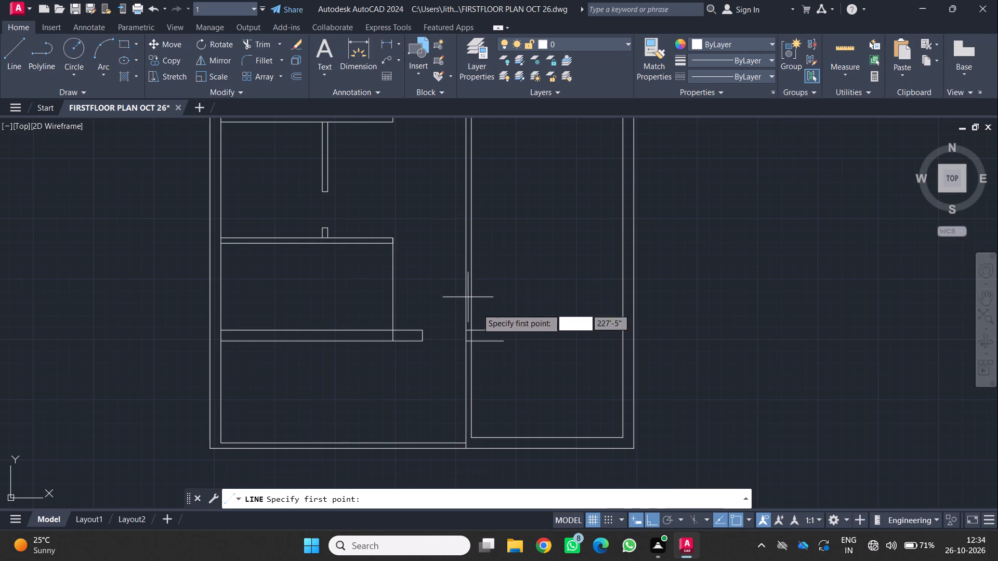
scroll(553, 364, "up", 2)
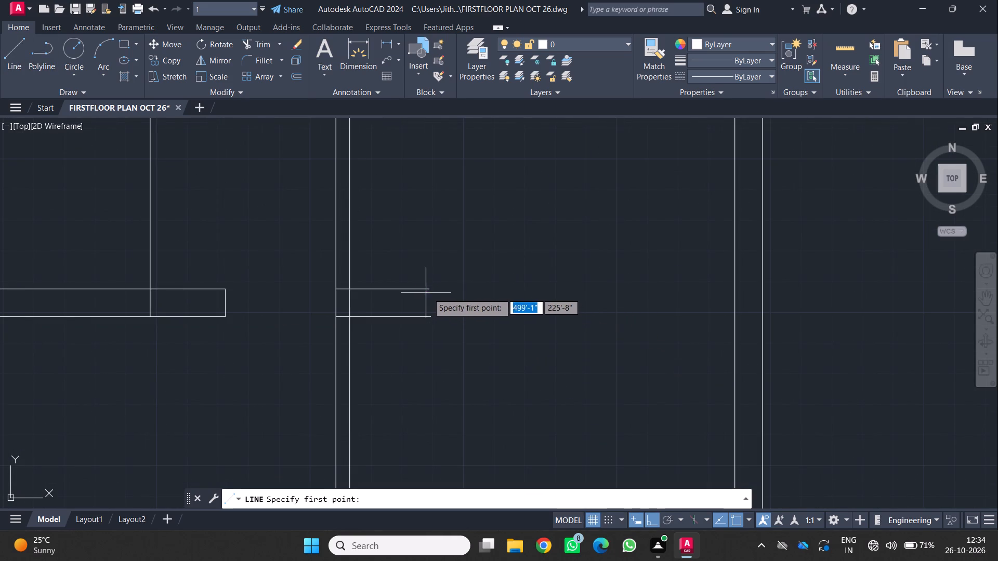
left_click(429, 289)
left_click(434, 317)
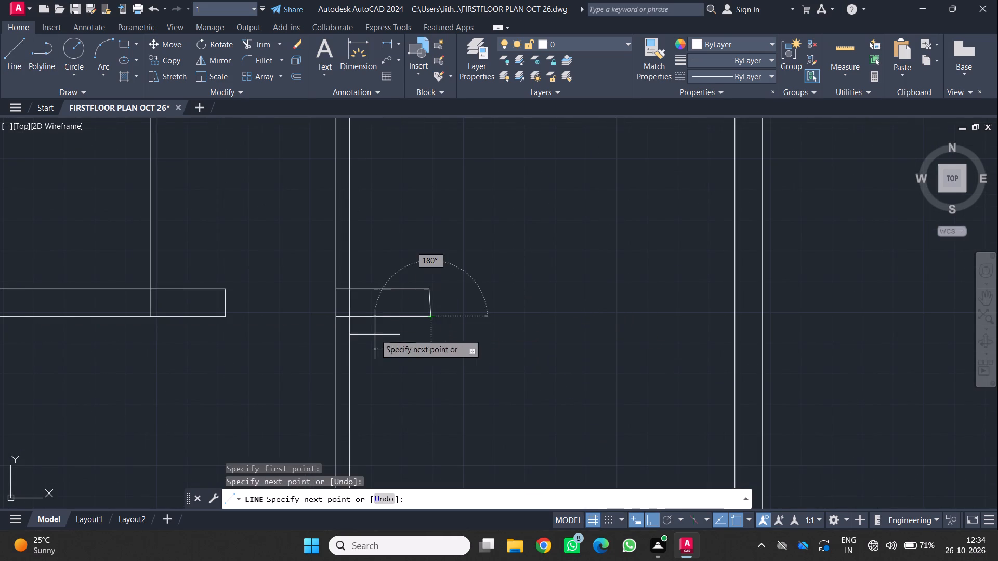
key("ctrl+z")
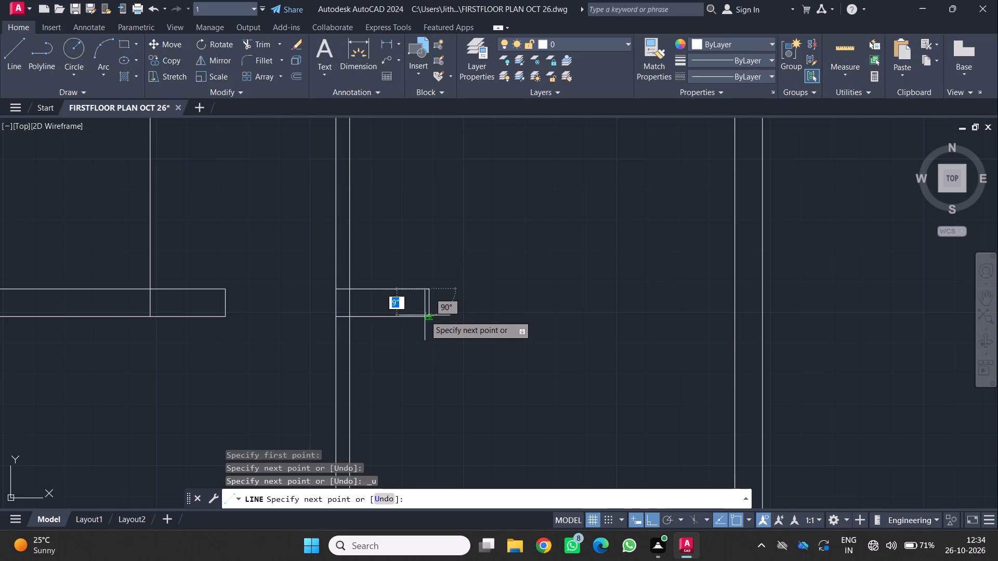
left_click(425, 316)
key("space")
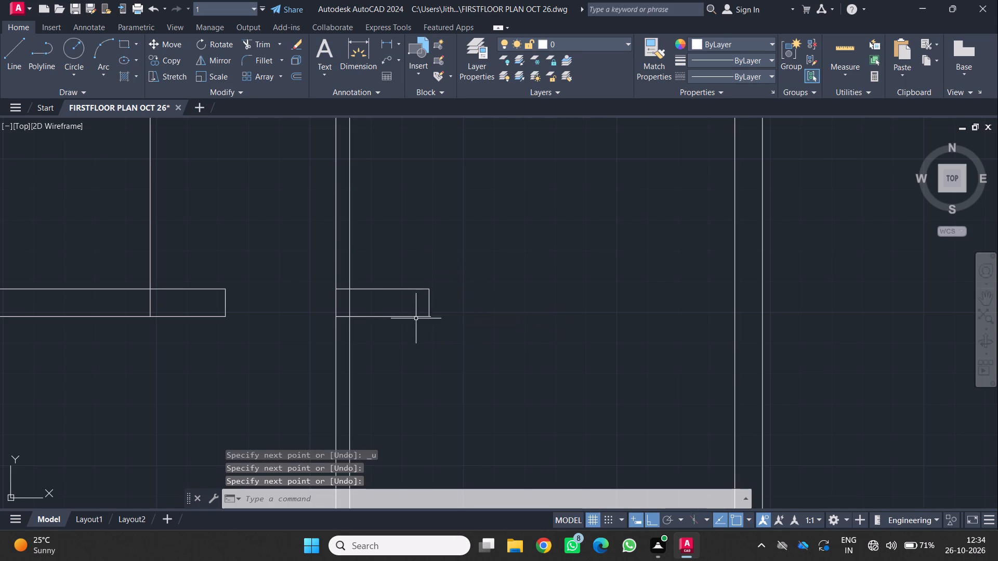
Trim the stub's lower line where it overhangs the new closing line.
scroll(432, 312, "up", 2)
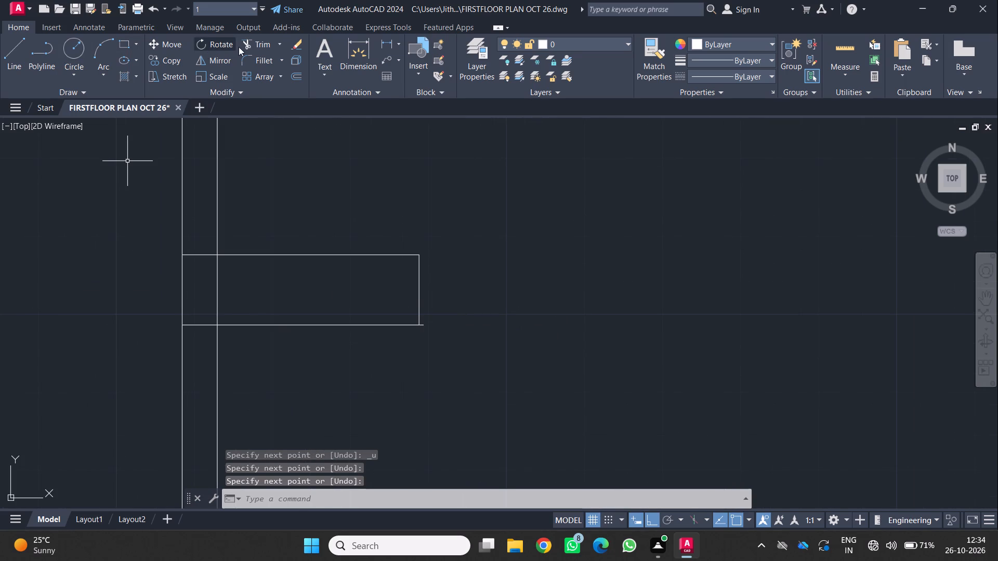
left_click(259, 43)
scroll(415, 317, "up", 2)
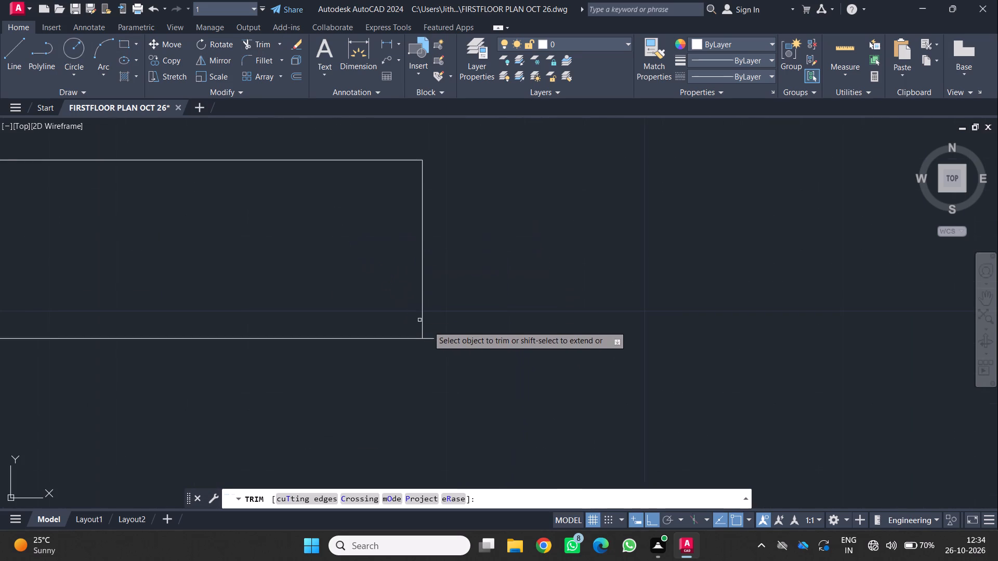
left_click(432, 338)
Trim the partition's right line between the stub's two lines and the stub's lower line inside the partition.
scroll(438, 325, "down", 2)
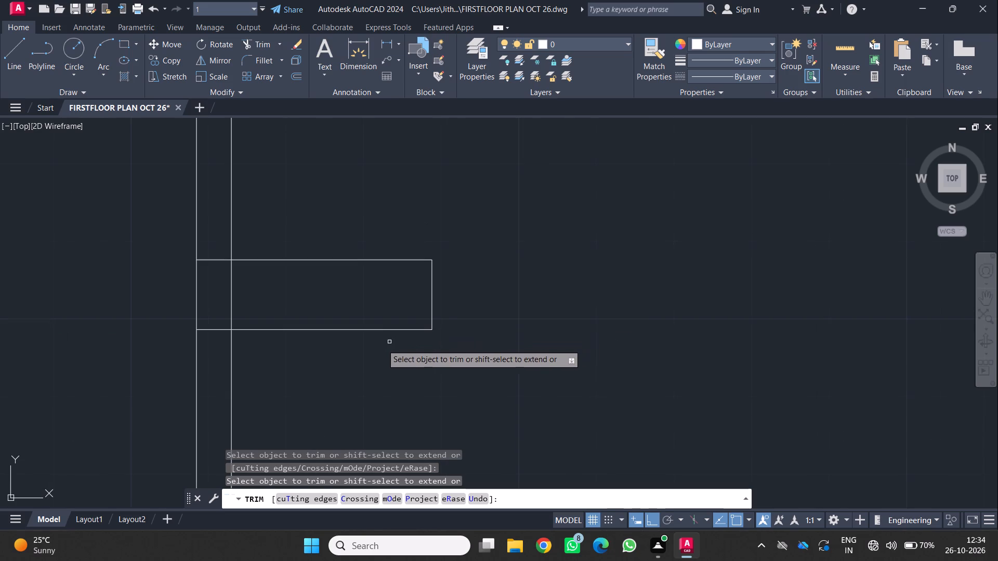
scroll(402, 339, "down", 3)
scroll(367, 336, "up", 2)
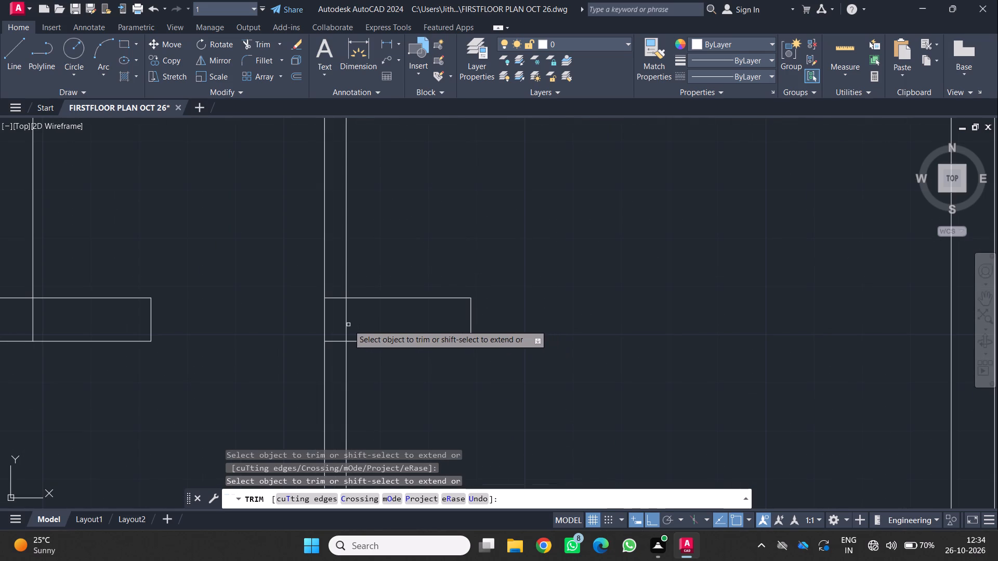
scroll(348, 324, "up", 1)
middle_click_drag(351, 319, 443, 312)
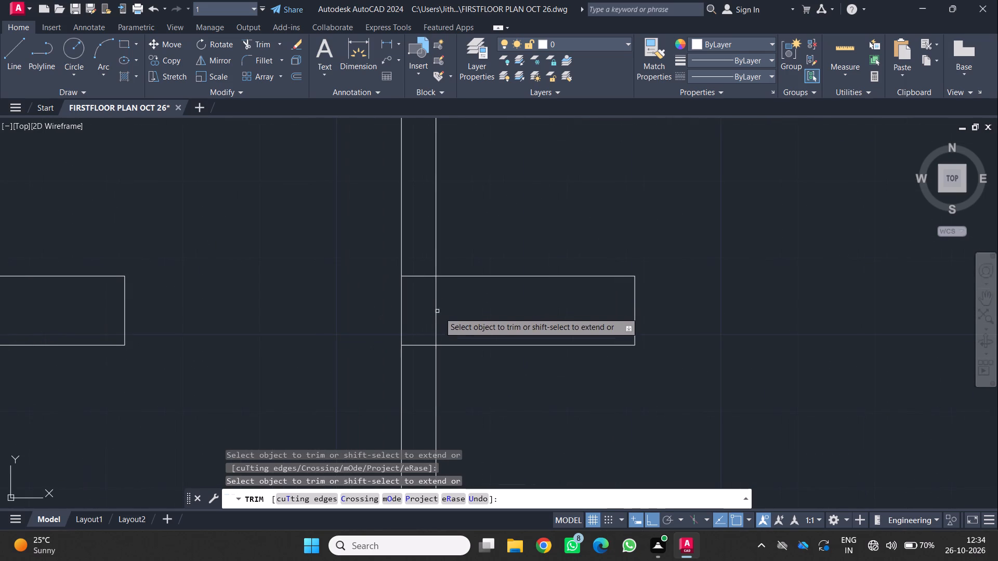
left_click_drag(455, 314, 447, 313)
left_click(413, 320)
left_click(417, 319)
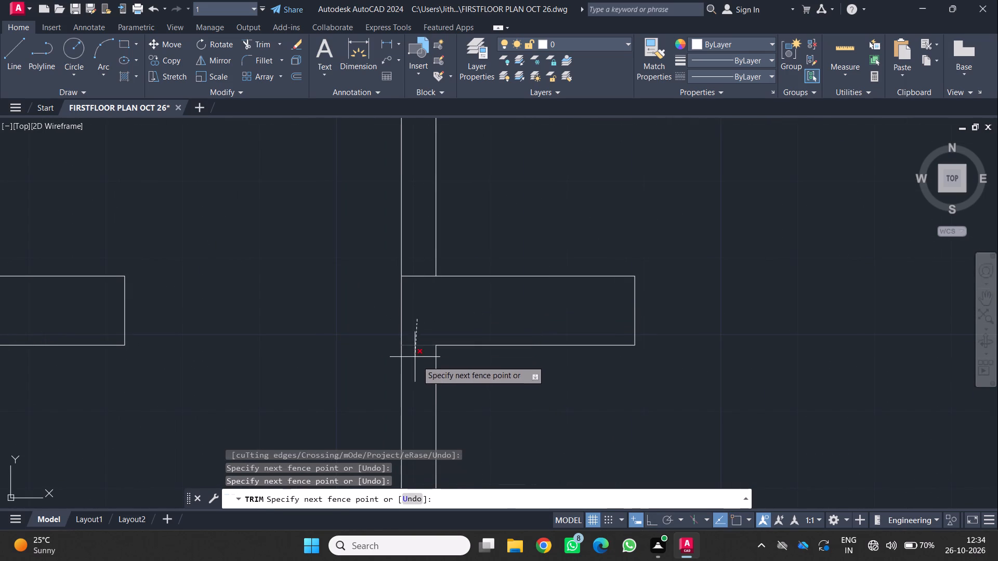
left_click_drag(420, 363, 418, 358)
scroll(415, 341, "down", 5)
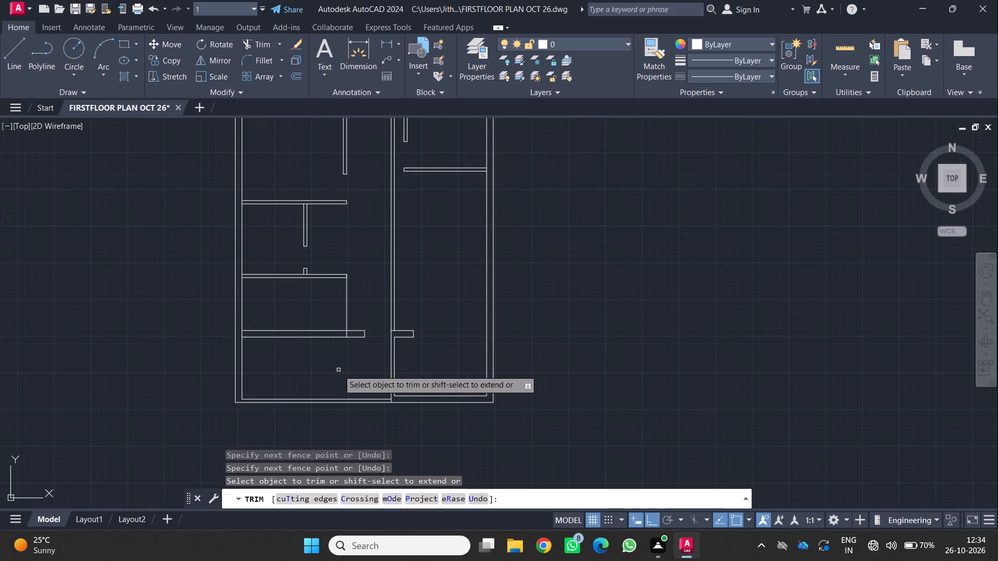
middle_click_drag(340, 368, 390, 377)
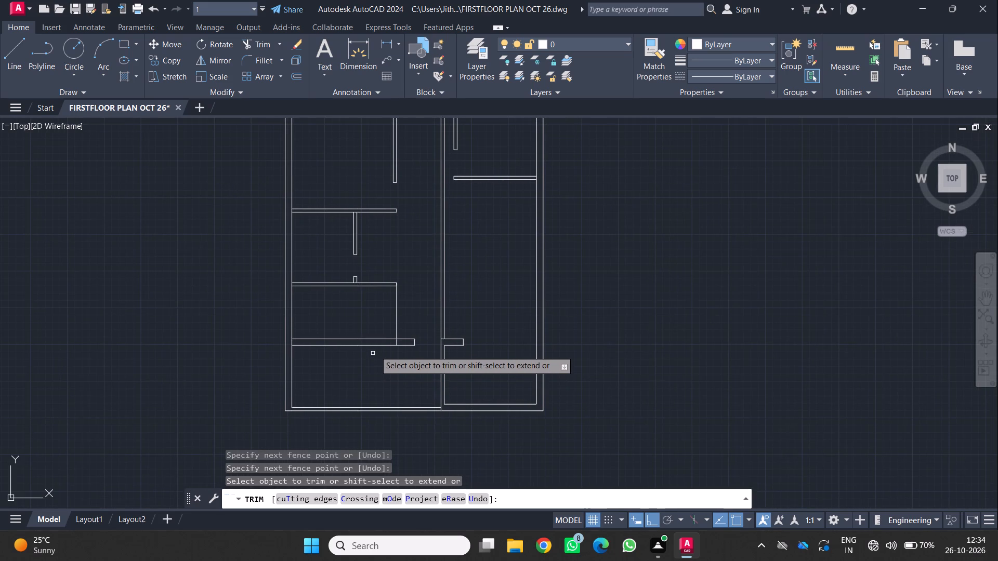
Trim the vertical partition's line where it runs through the 9" cross wall stub, between the wall's two lines.
scroll(377, 349, "up", 3)
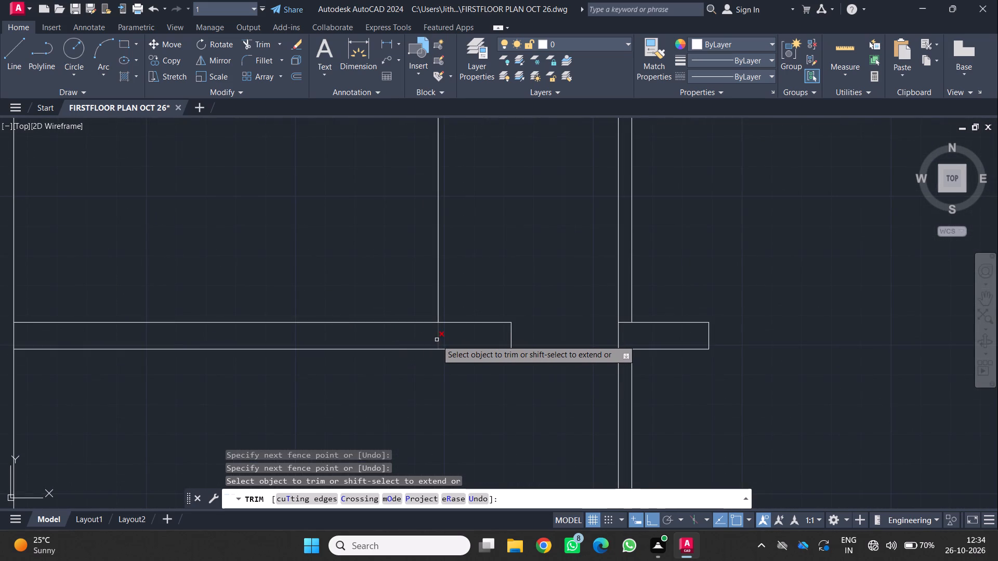
left_click(438, 340)
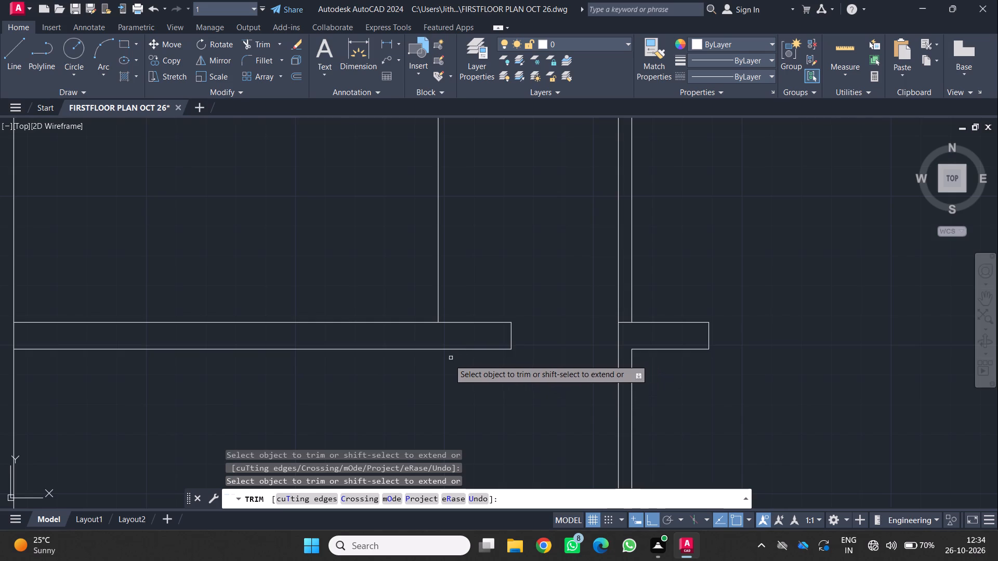
scroll(444, 363, "down", 3)
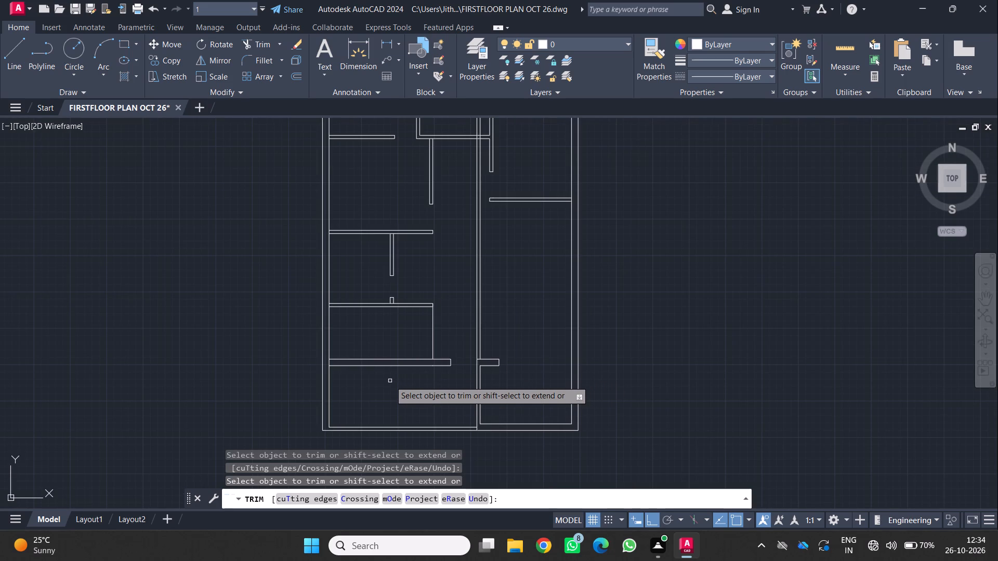
scroll(457, 384, "up", 1)
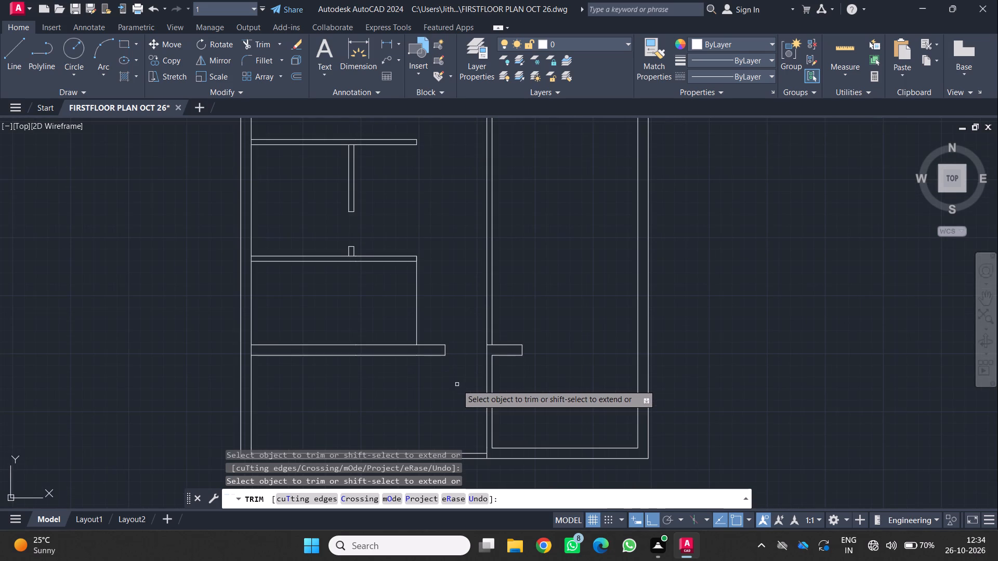
scroll(416, 389, "down", 1)
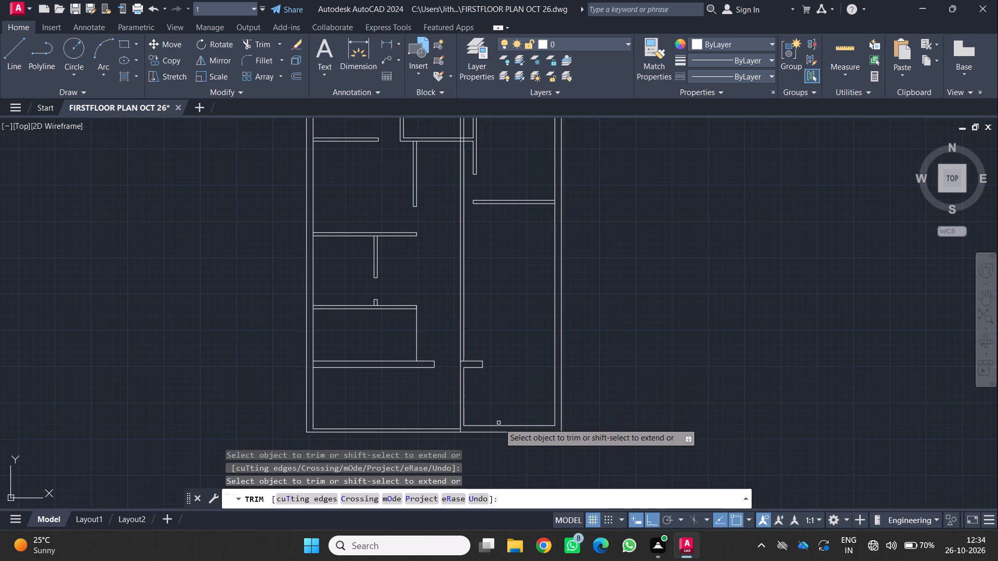
scroll(503, 421, "up", 1)
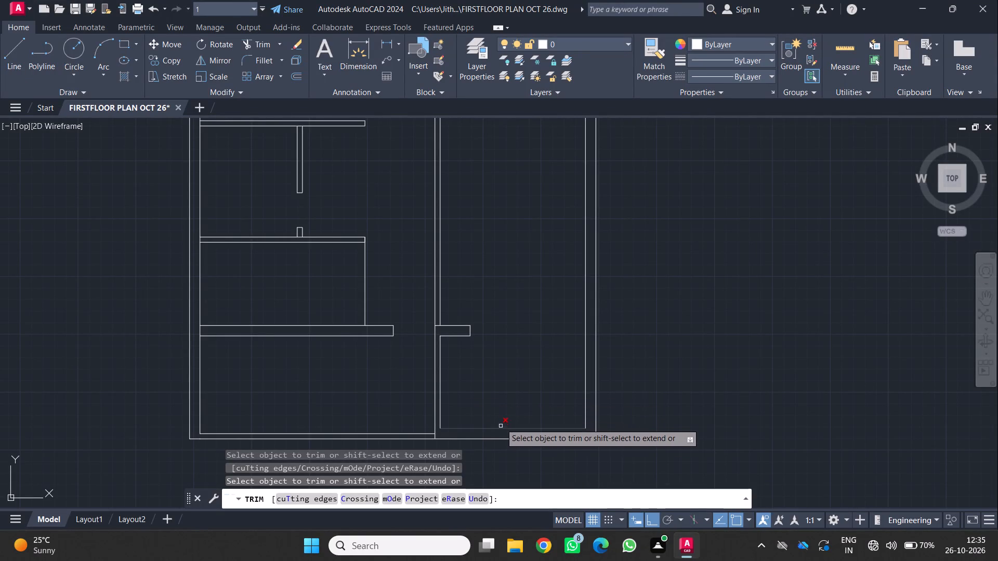
key("Escape")
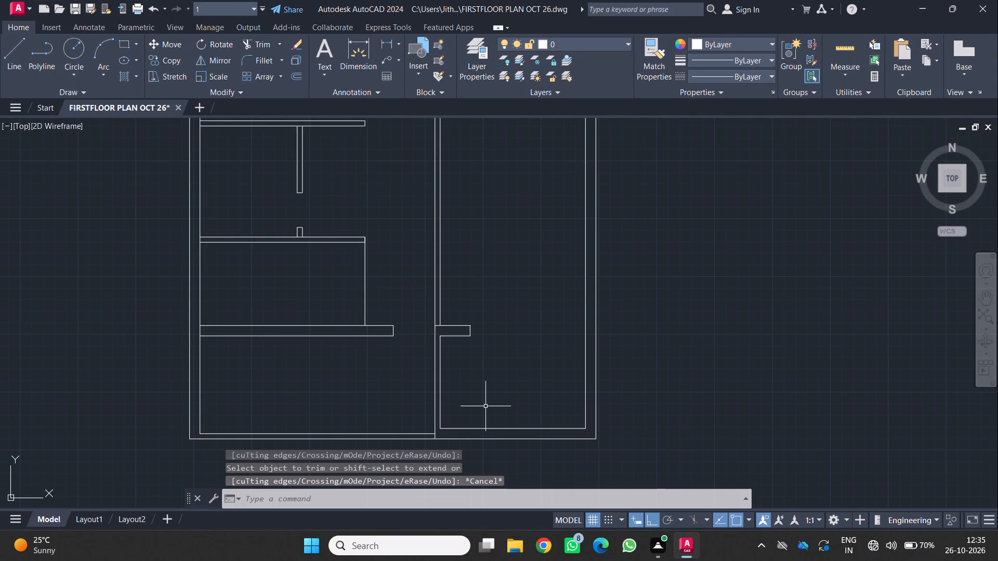
key("Escape")
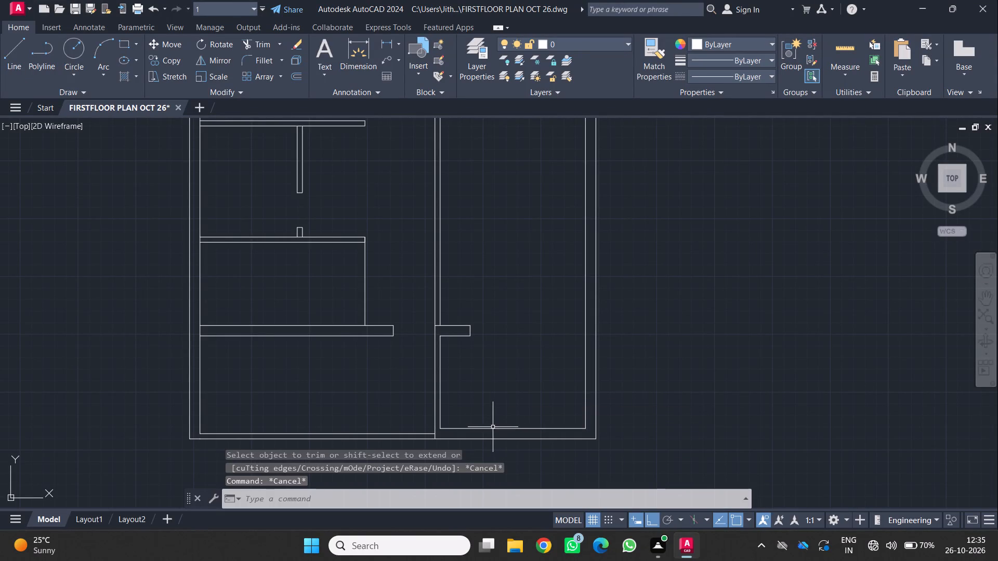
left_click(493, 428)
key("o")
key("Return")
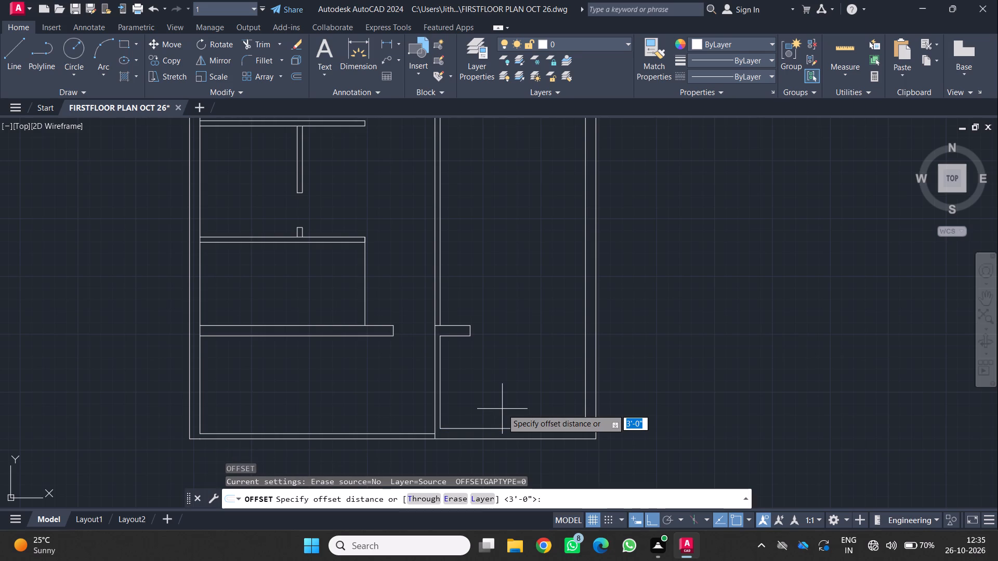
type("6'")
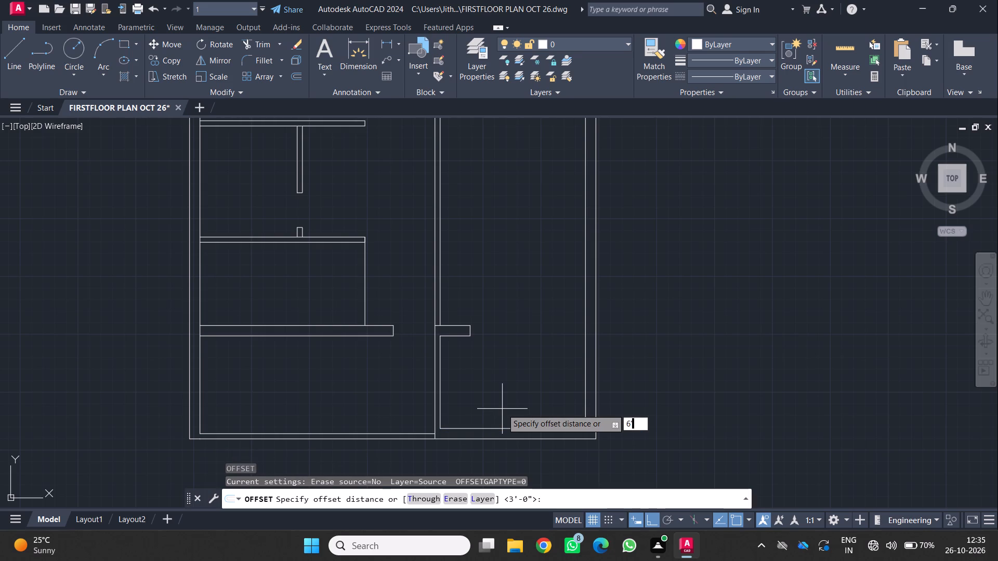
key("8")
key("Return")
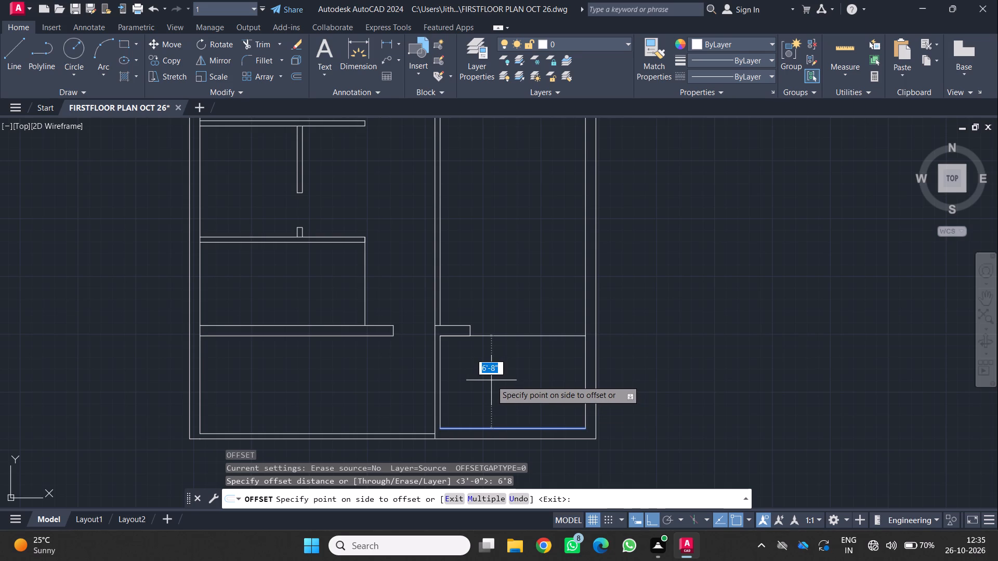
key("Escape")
Offset the lower line of the horizontal partition in the right-hand room 13' downward.
scroll(492, 381, "down", 1)
middle_click_drag(492, 382, 495, 416)
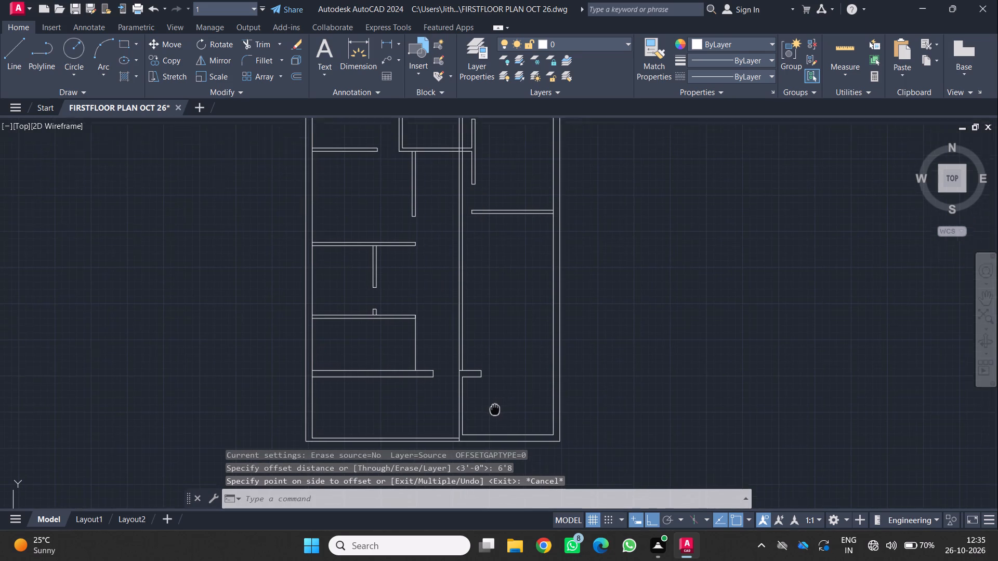
middle_click_drag(495, 416, 496, 425)
middle_click(496, 425)
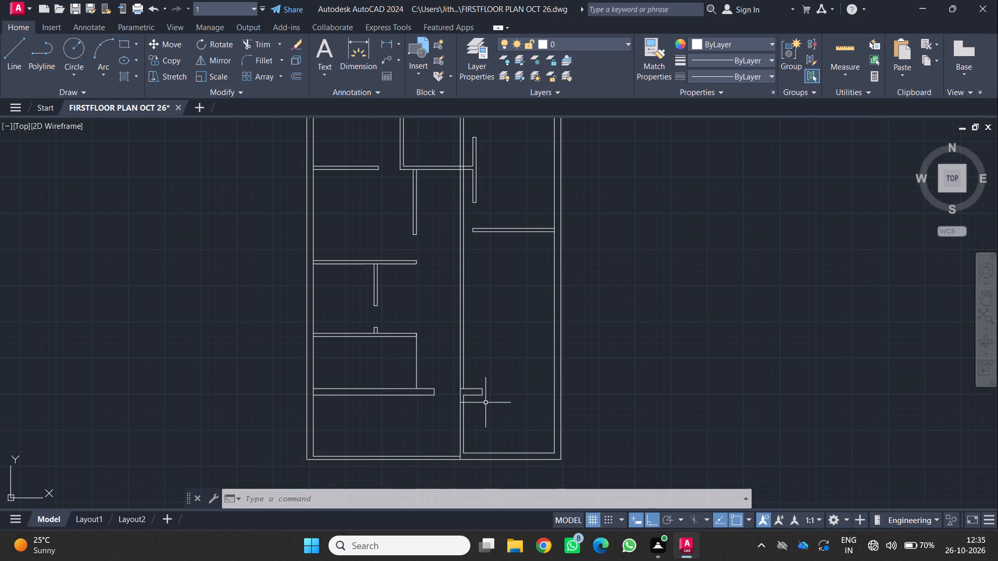
scroll(487, 301, "down", 2)
middle_click_drag(481, 314, 468, 370)
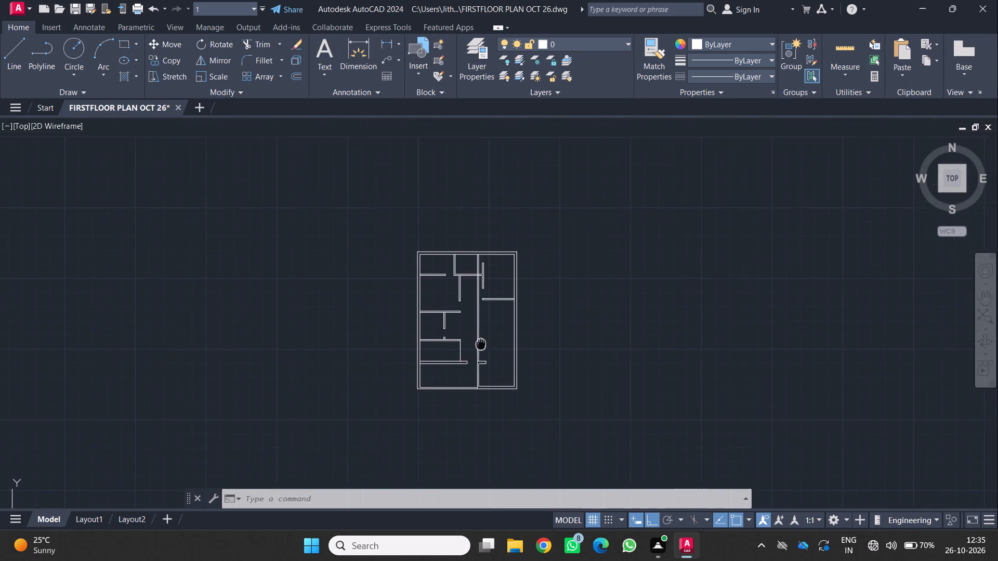
middle_click_drag(468, 370, 463, 378)
middle_click(463, 378)
scroll(480, 302, "up", 2)
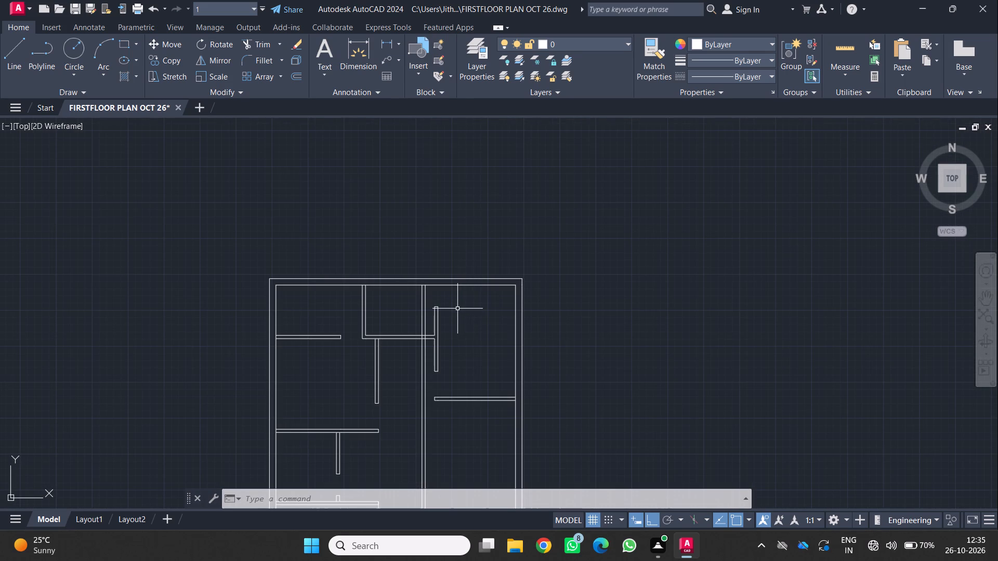
middle_click_drag(445, 420, 458, 352)
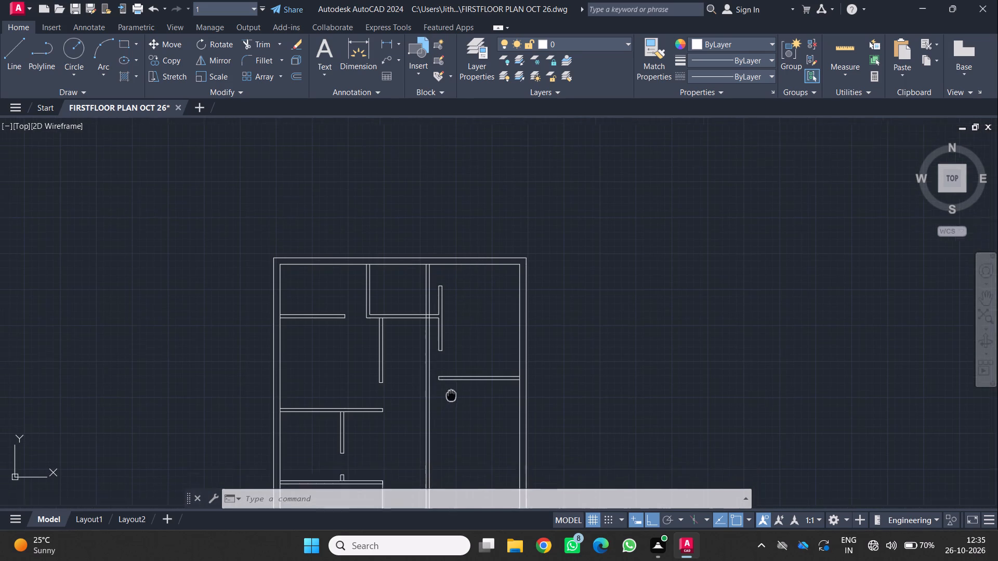
middle_click_drag(458, 352, 461, 343)
middle_click(461, 342)
scroll(481, 337, "up", 1)
left_click(493, 316)
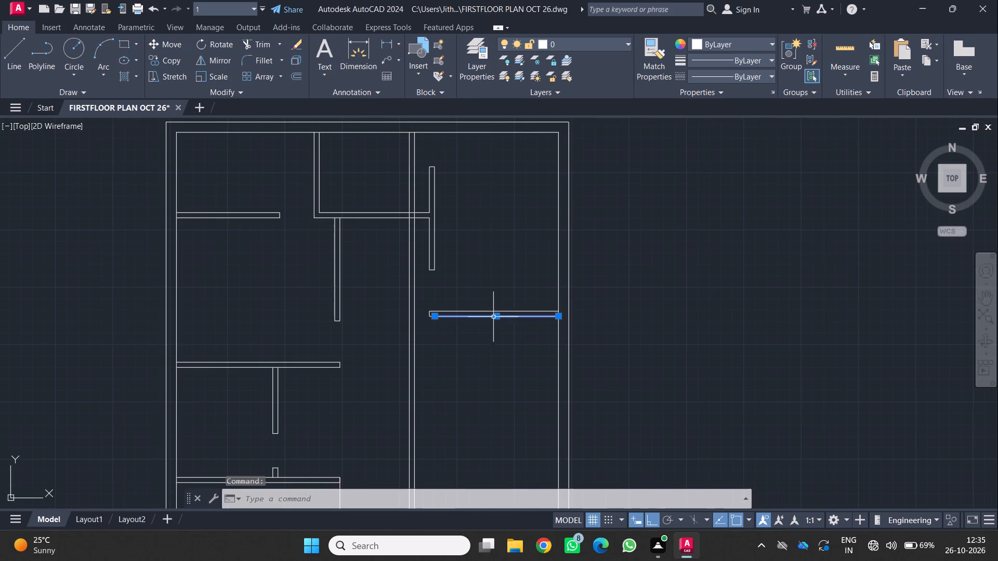
key("o")
key("Return")
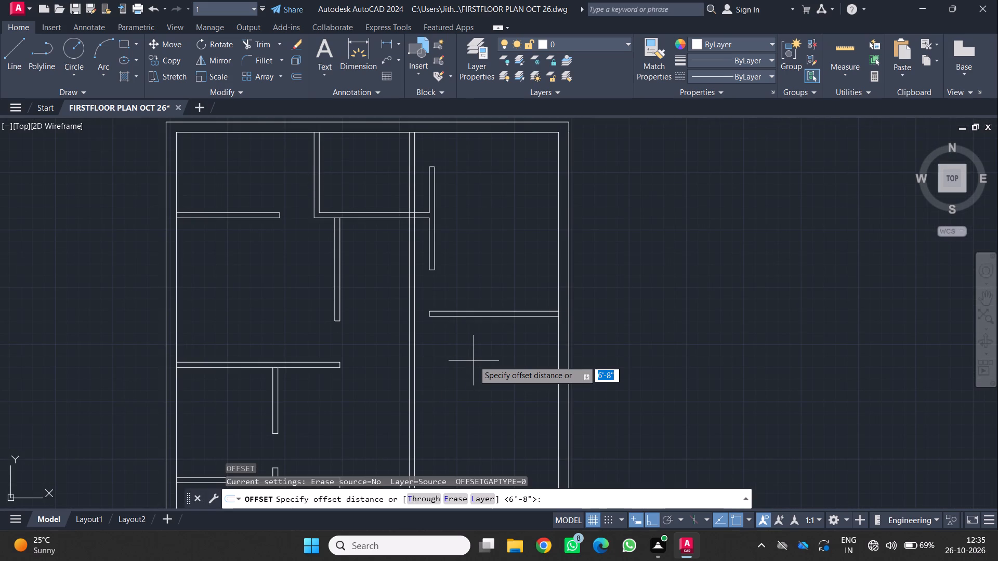
key("1")
key("3")
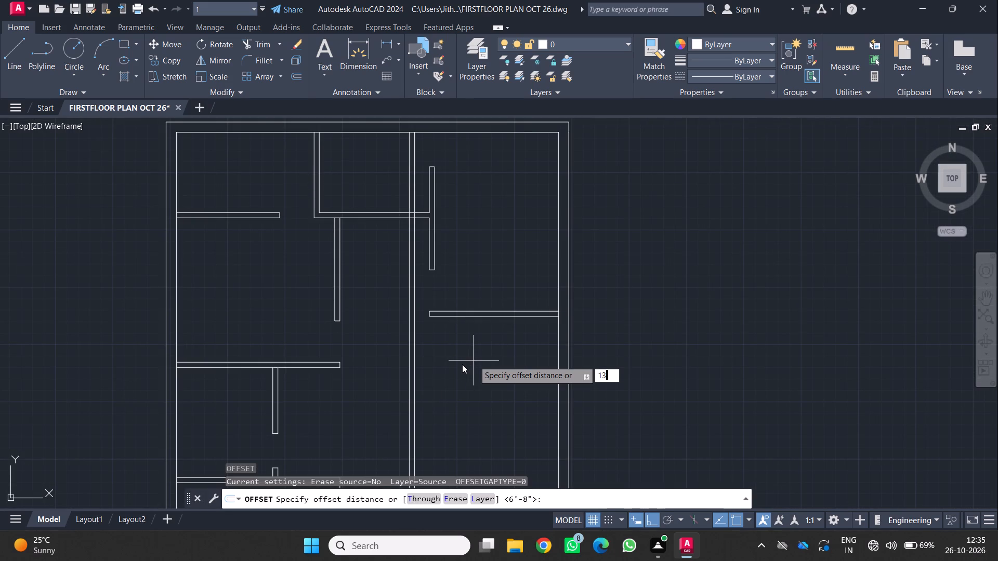
key("apostrophe")
key("Return")
left_click(489, 374)
scroll(489, 373, "down", 2)
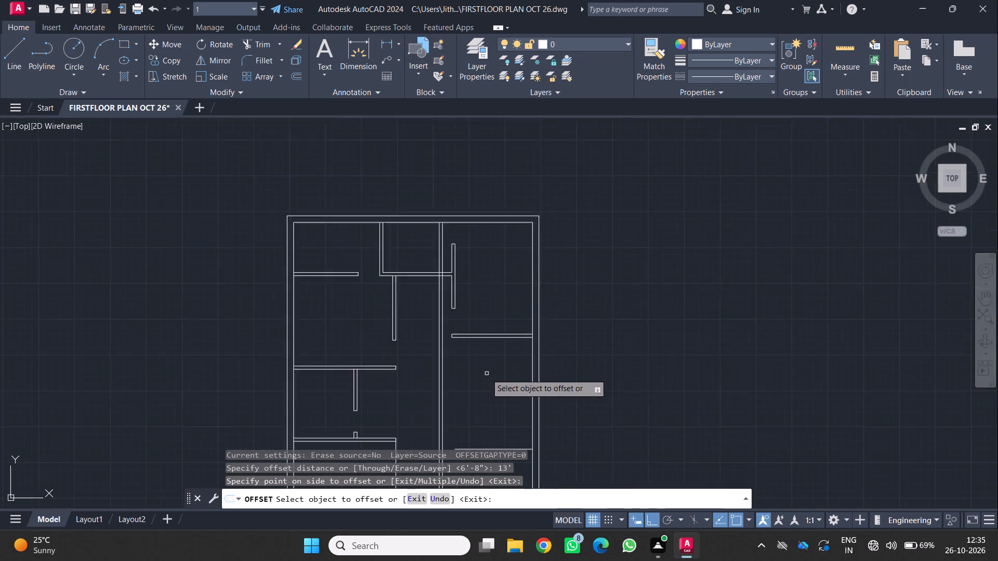
Offset the new horizontal line 4.5" downward to give the second partition its thickness.
scroll(485, 373, "down", 1)
middle_click_drag(495, 412, 510, 354)
middle_click(510, 354)
scroll(498, 341, "up", 2)
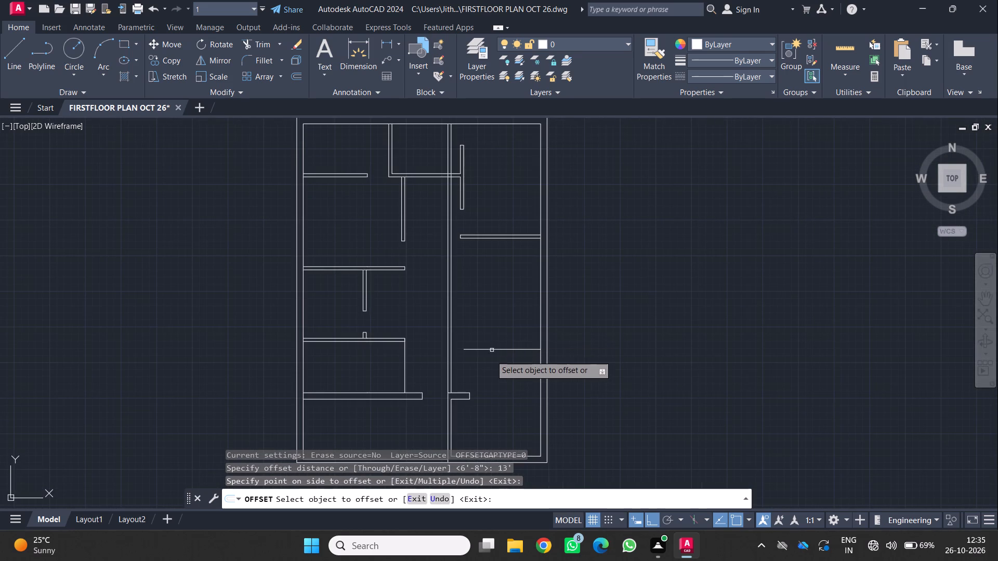
left_click(488, 348)
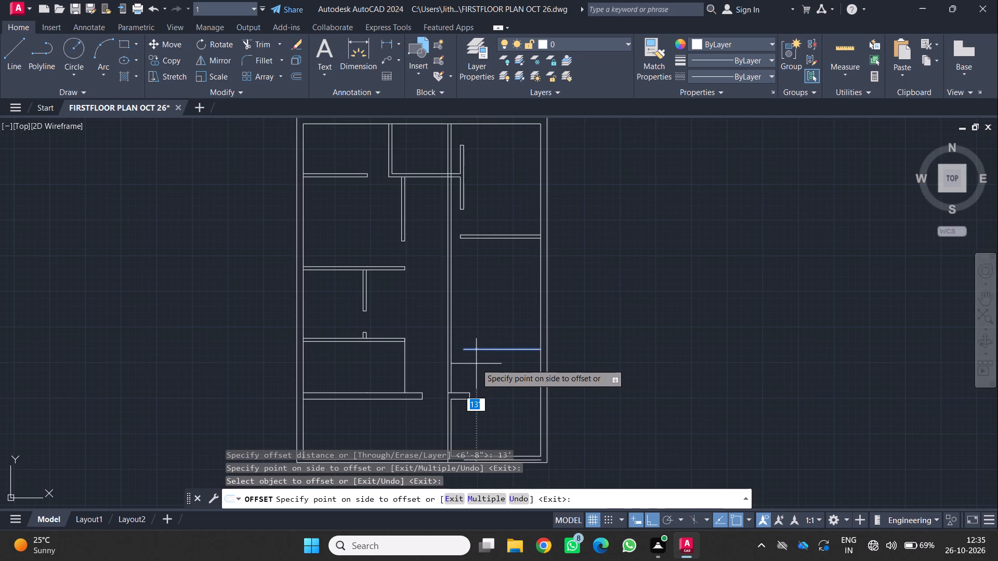
key("4")
key("period")
key("5")
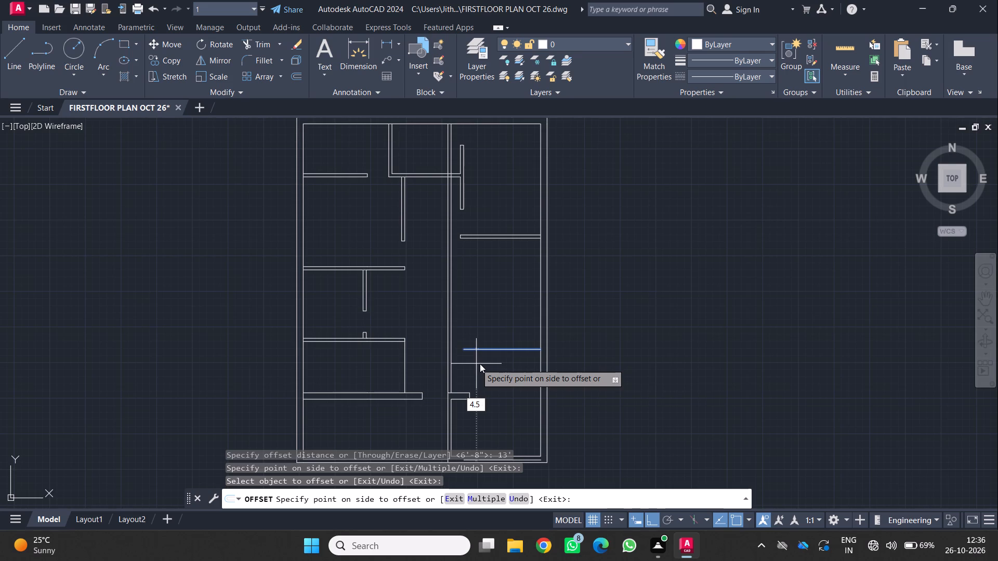
key("Return")
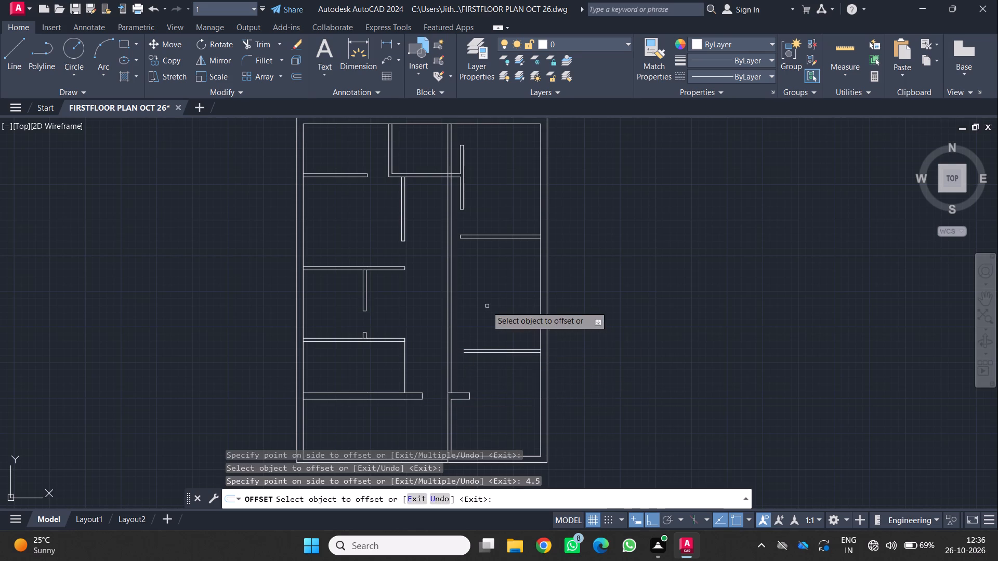
Draw a vertical line closing the open left end of the new 4.5" partition in the right-hand room.
middle_click_drag(479, 306, 480, 306)
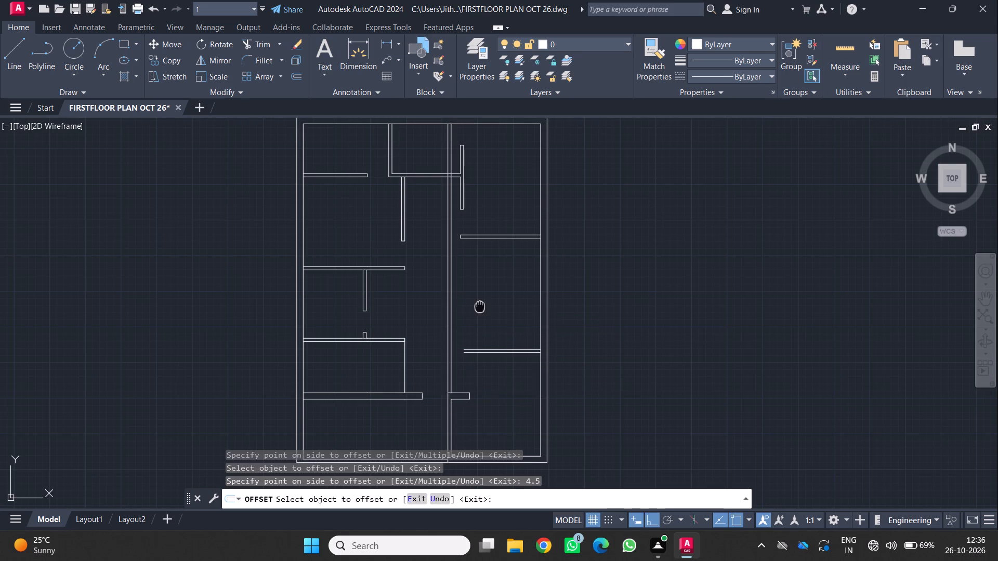
middle_click_drag(480, 306, 522, 337)
middle_click(522, 337)
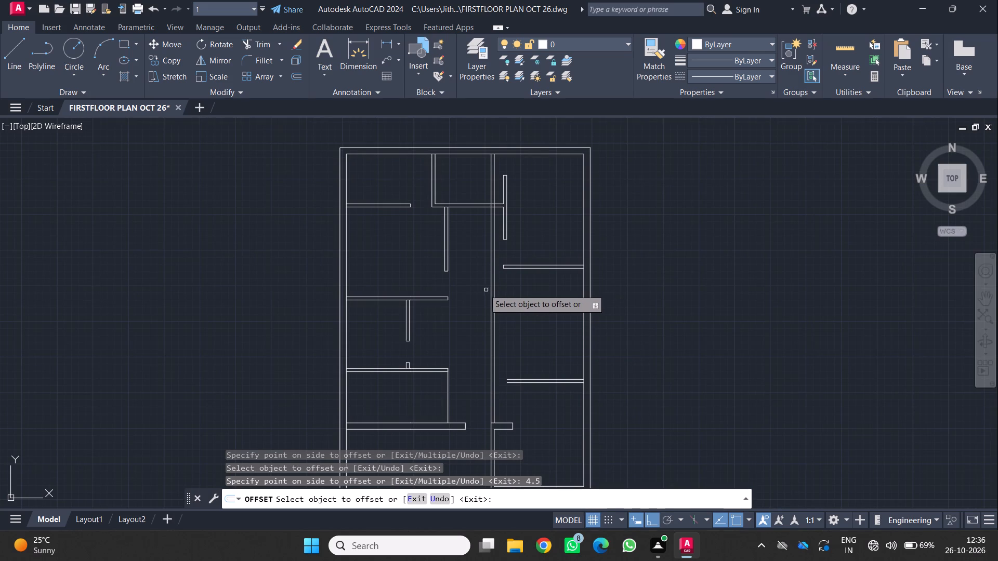
scroll(488, 268, "up", 1)
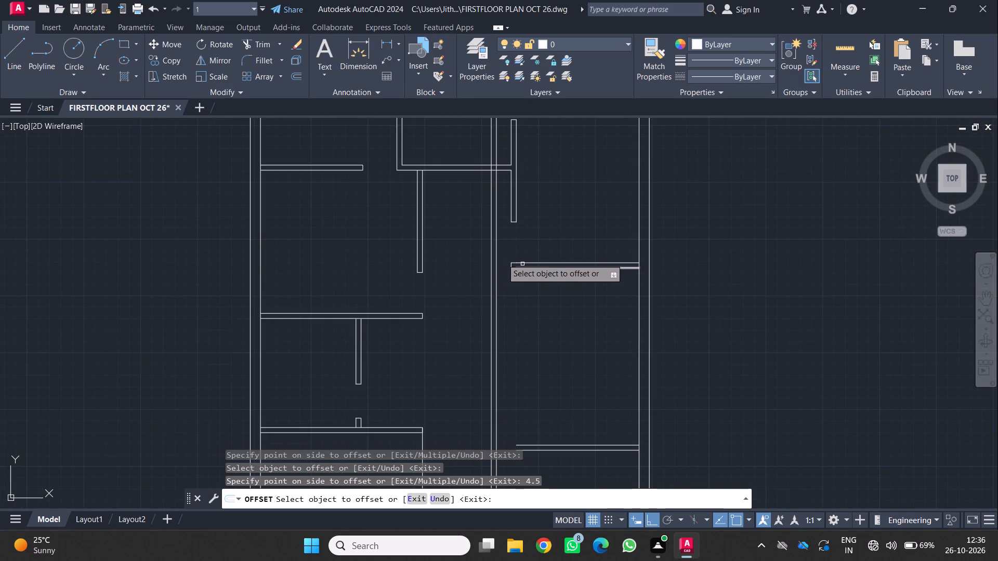
scroll(502, 292, "down", 1)
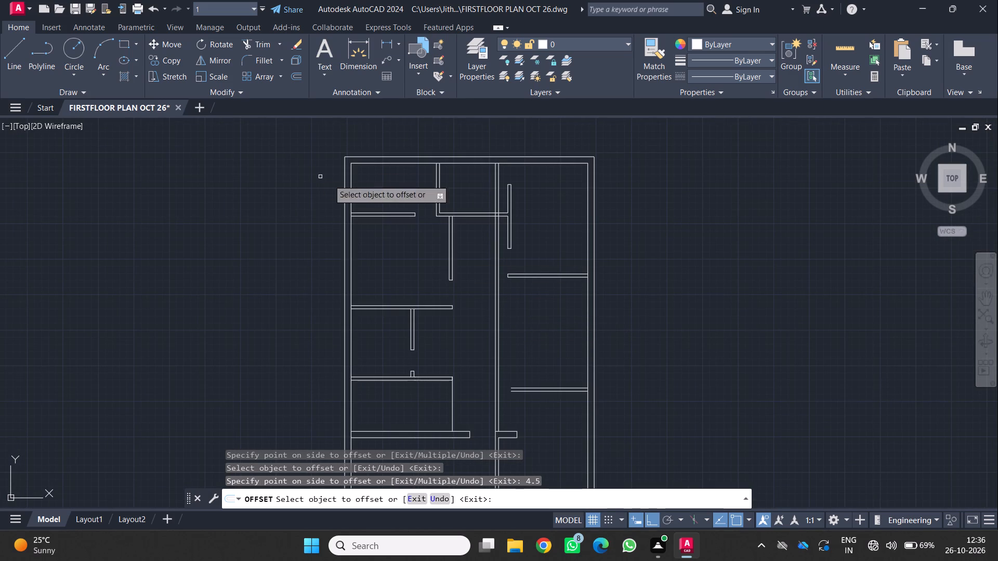
left_click(264, 45)
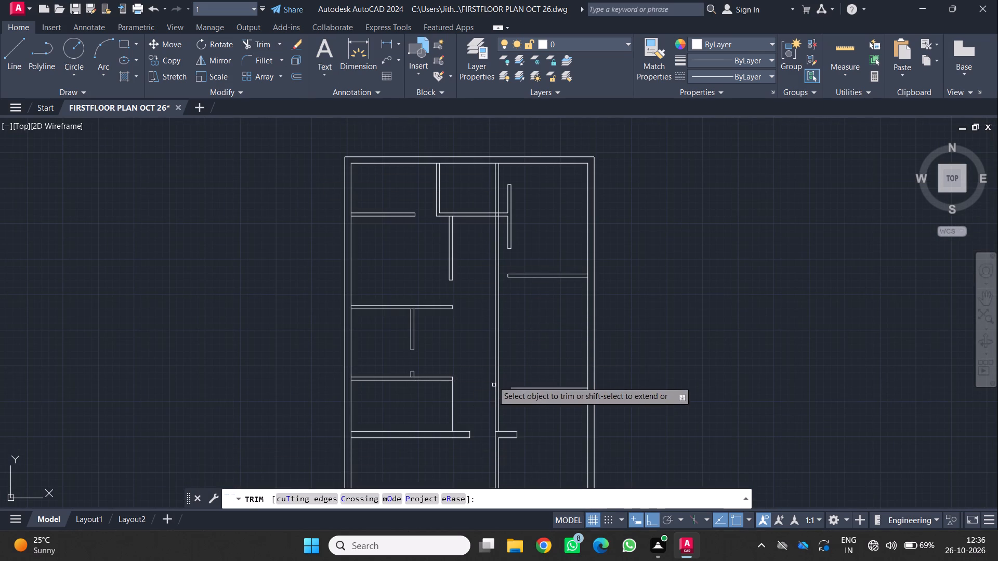
scroll(493, 380, "up", 1)
left_click_drag(8, 40, 12, 43)
middle_click_drag(535, 372, 541, 356)
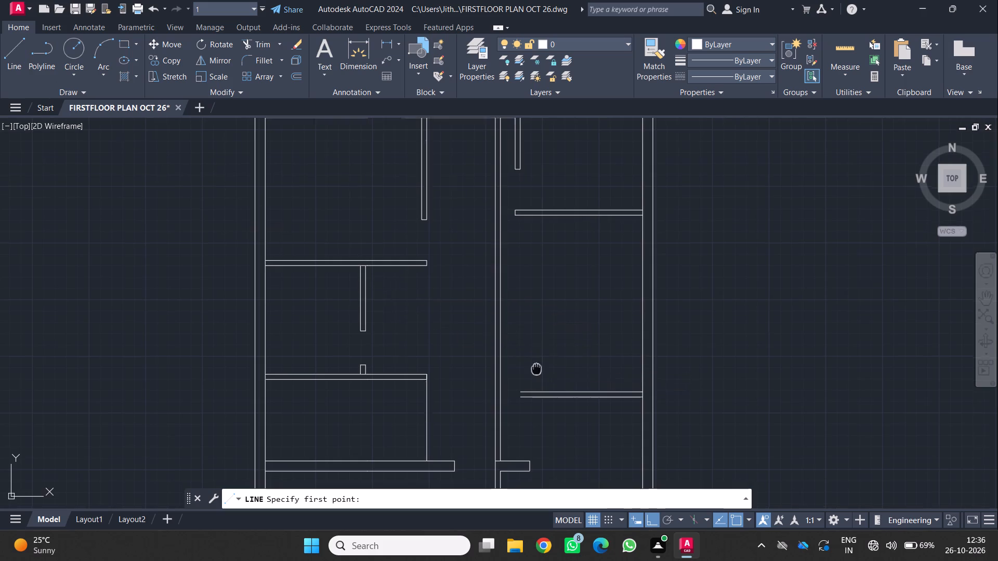
middle_click_drag(541, 356, 537, 285)
middle_click(537, 284)
scroll(505, 327, "up", 2)
scroll(535, 286, "up", 2)
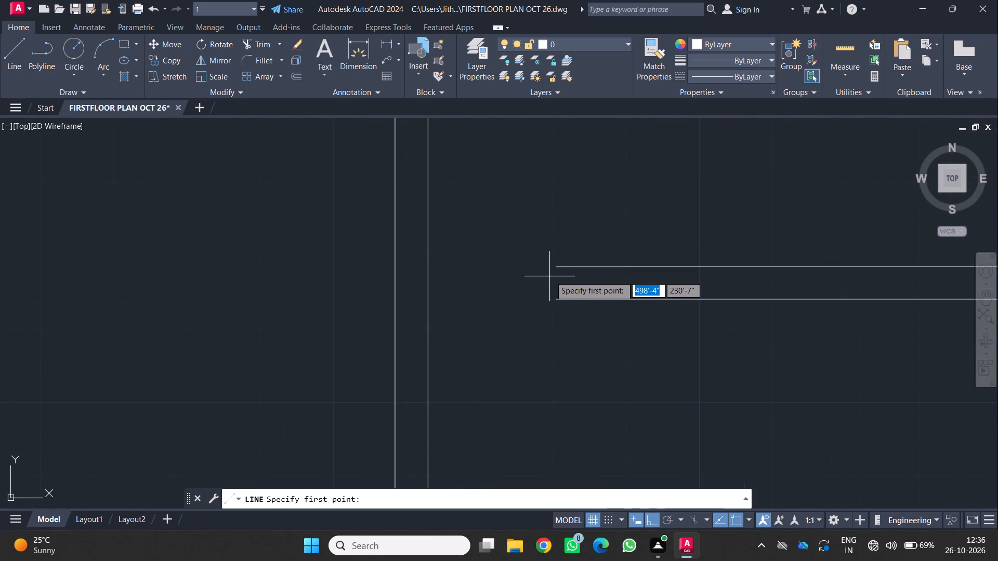
left_click(556, 270)
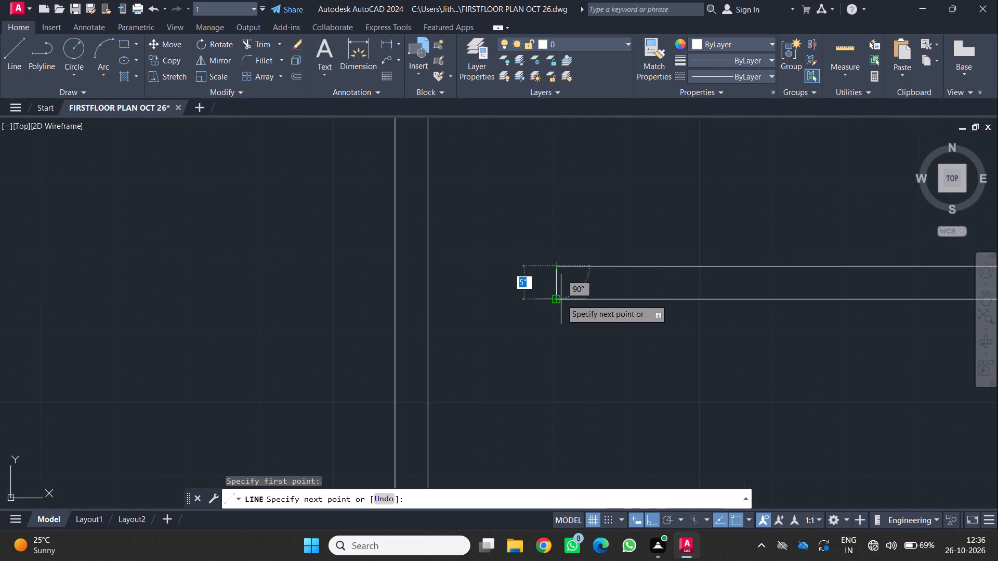
left_click(560, 299)
key("space")
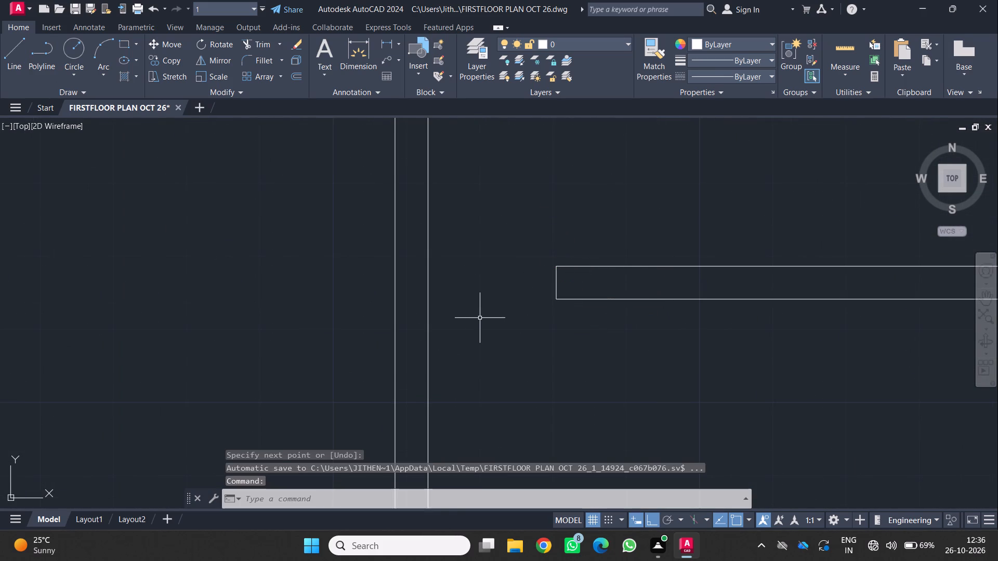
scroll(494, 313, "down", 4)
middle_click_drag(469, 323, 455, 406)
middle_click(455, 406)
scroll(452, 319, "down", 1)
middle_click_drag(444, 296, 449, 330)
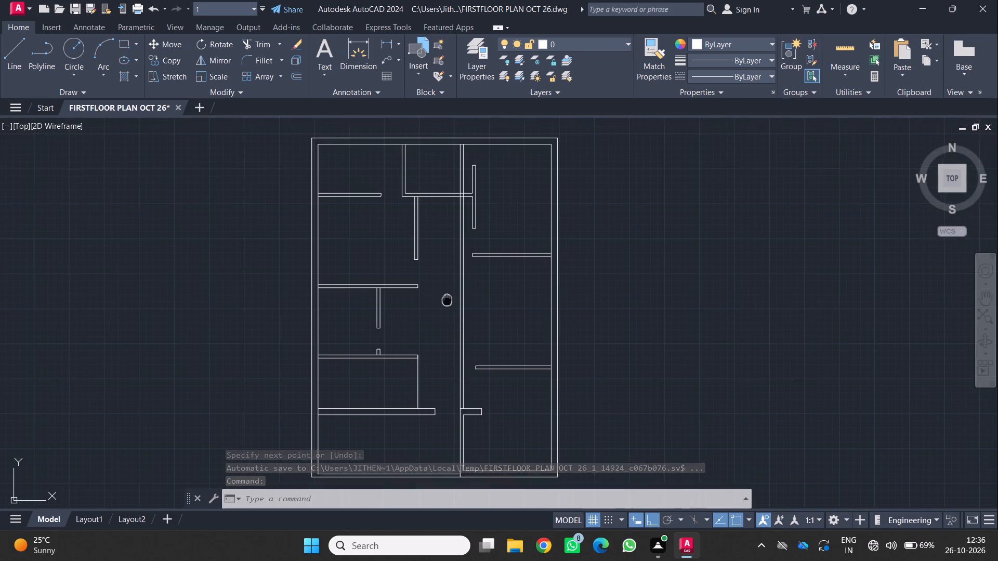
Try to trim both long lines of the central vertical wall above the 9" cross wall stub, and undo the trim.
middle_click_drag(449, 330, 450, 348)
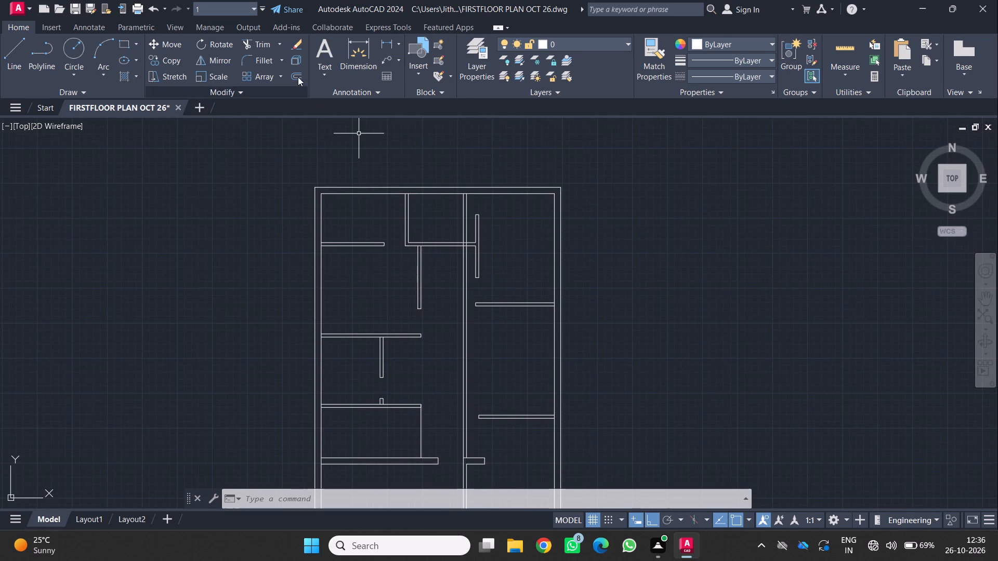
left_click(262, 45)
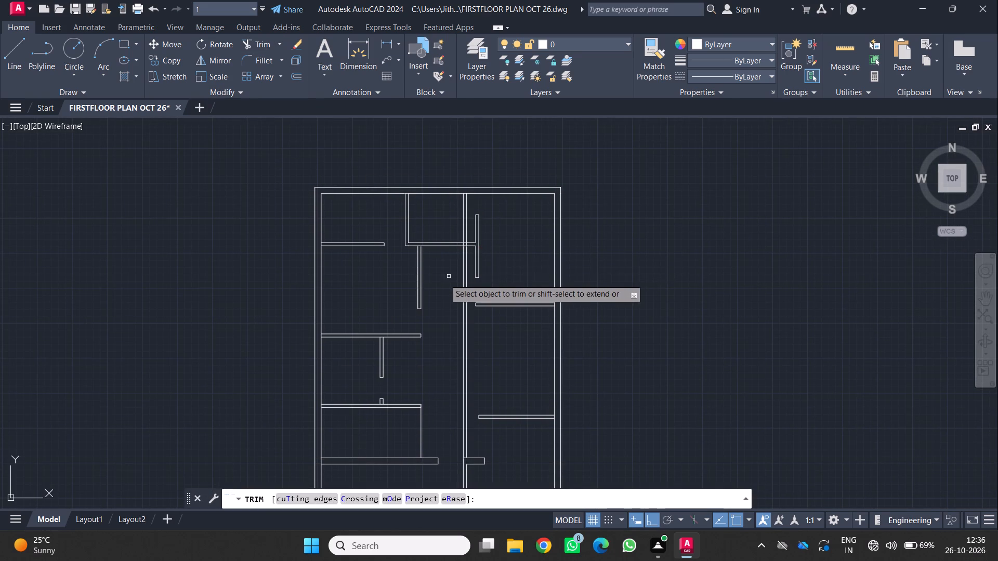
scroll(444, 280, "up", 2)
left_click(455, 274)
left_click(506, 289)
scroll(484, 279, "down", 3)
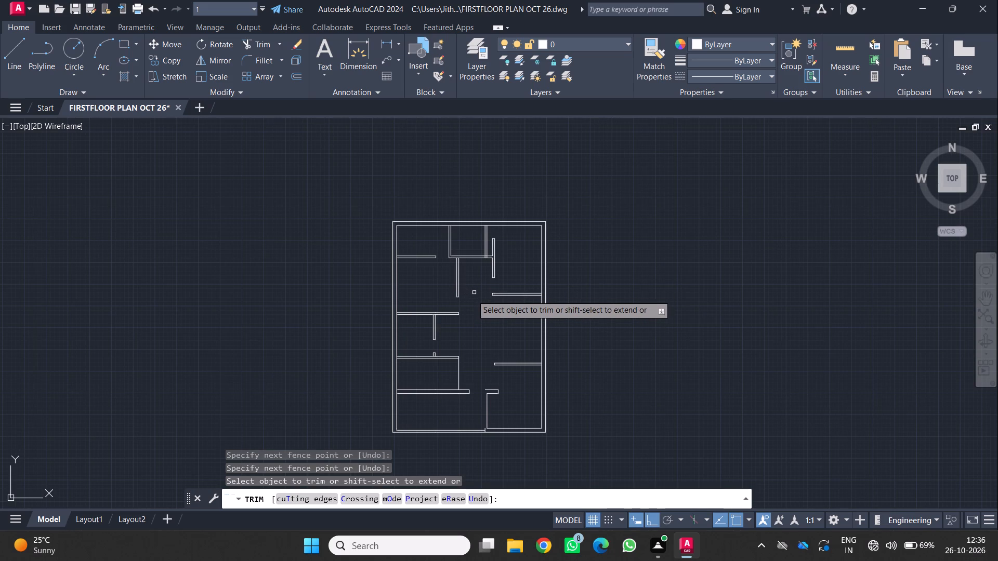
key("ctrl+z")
Trim away both long lines of the central vertical wall above the 9" cross wall stub.
scroll(458, 299, "down", 2)
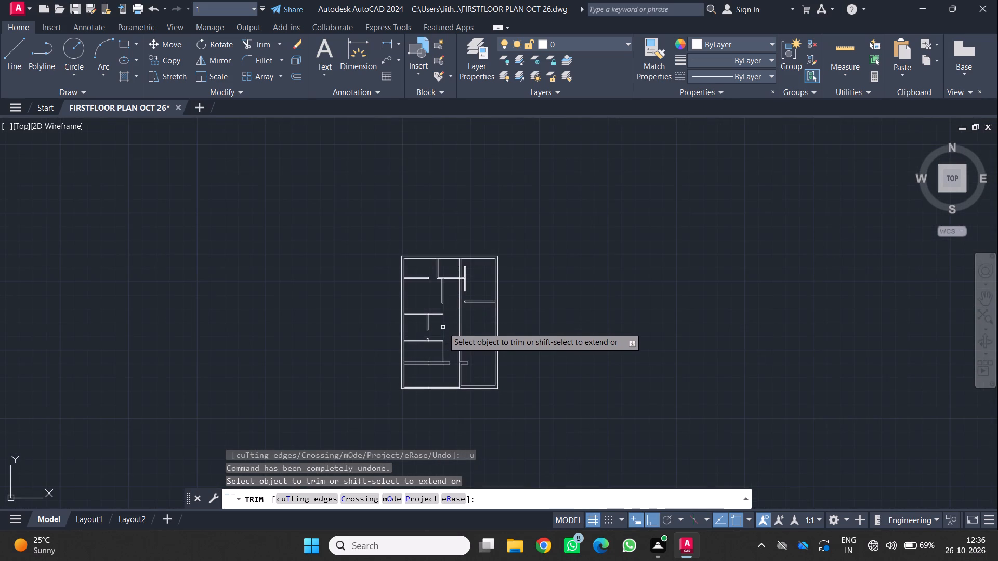
scroll(456, 345, "up", 4)
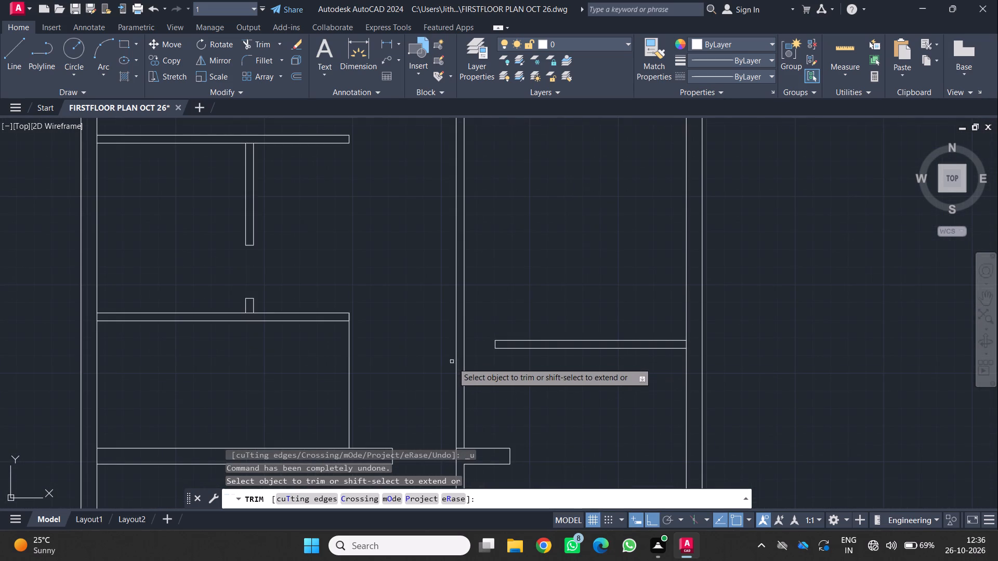
left_click(455, 363)
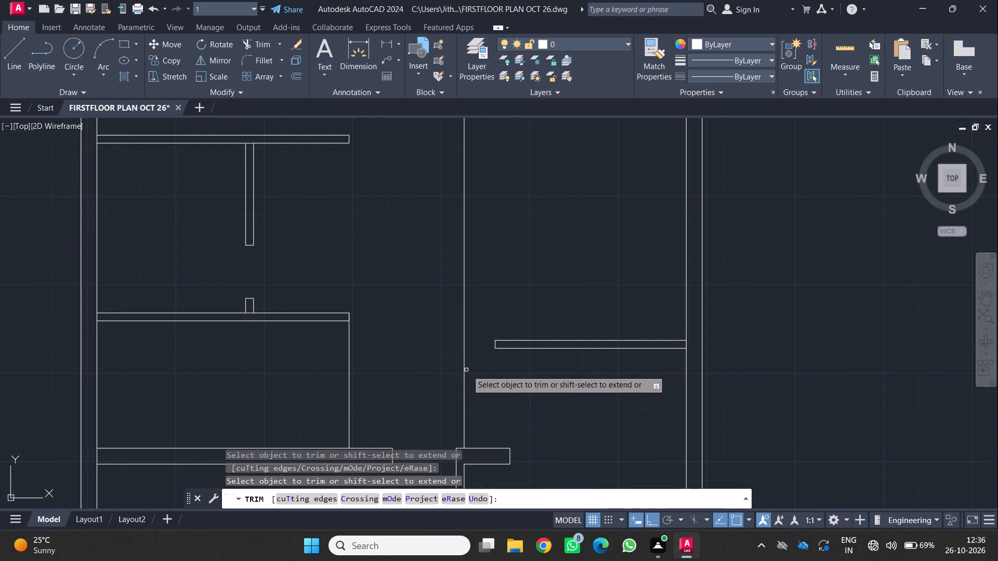
left_click_drag(467, 370, 465, 365)
left_click(454, 356)
scroll(450, 348, "down", 2)
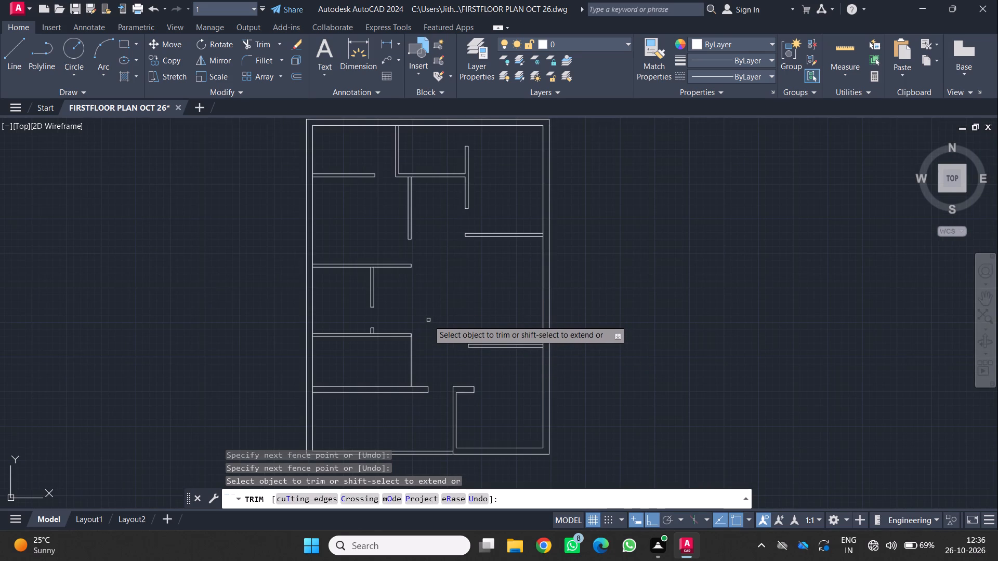
key("Escape")
Draw a vertical line about 16'-9" down from the short vertical partition's lower left corner, level with the second horizontal partition's lower line.
scroll(467, 390, "up", 1)
middle_click_drag(452, 251, 457, 303)
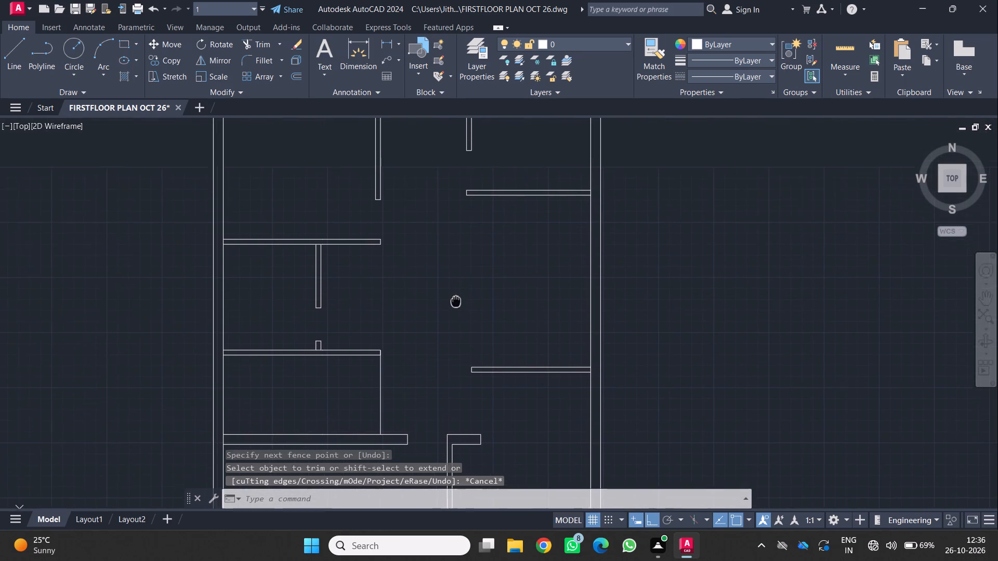
middle_click_drag(457, 303, 457, 304)
middle_click(457, 304)
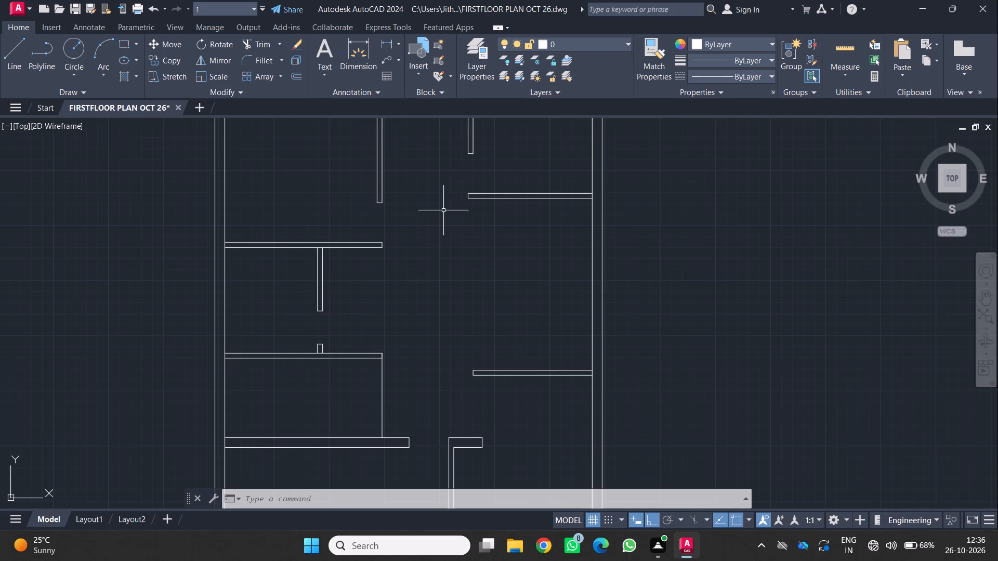
scroll(445, 197, "down", 1)
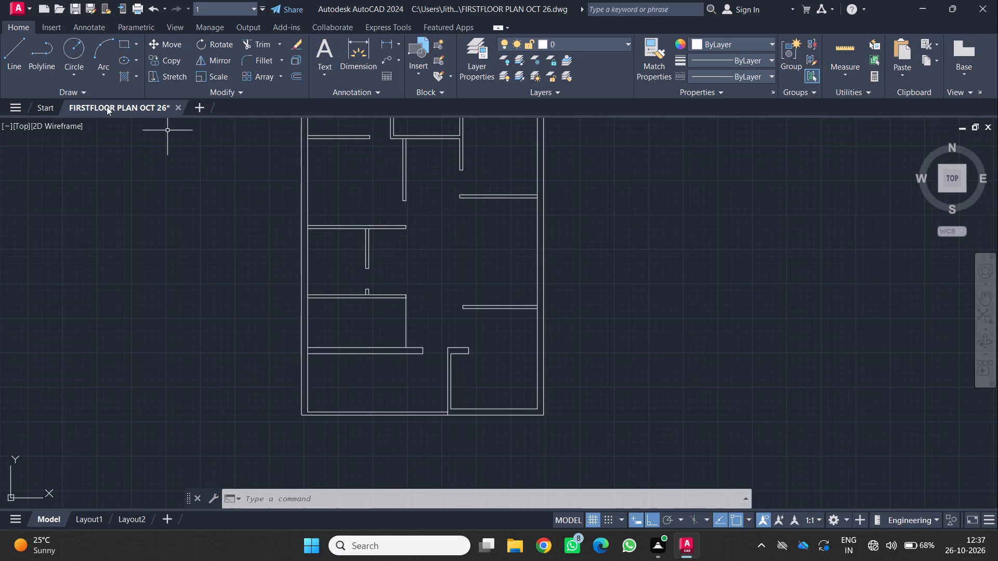
left_click(7, 50)
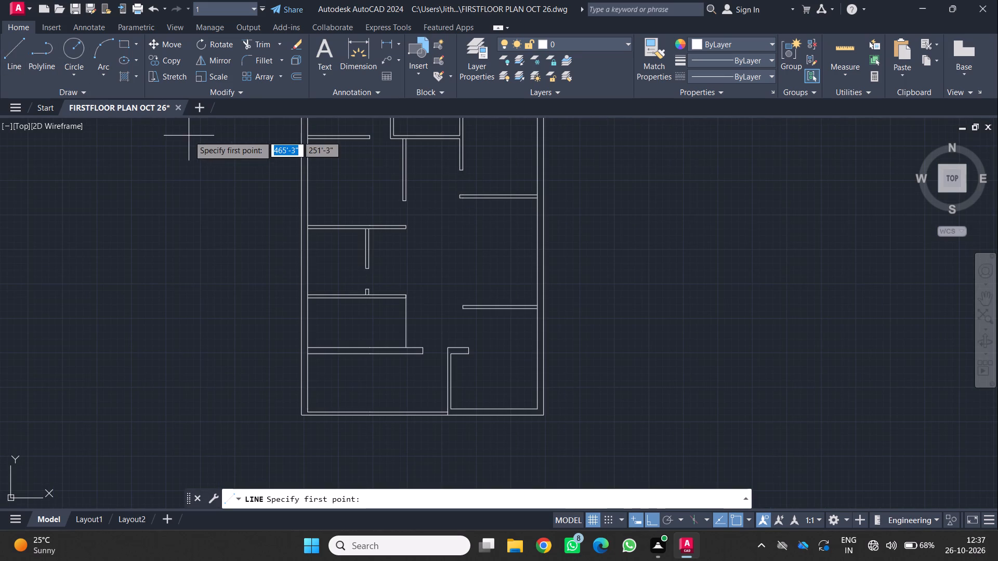
scroll(466, 201, "up", 2)
middle_click_drag(457, 163, 502, 217)
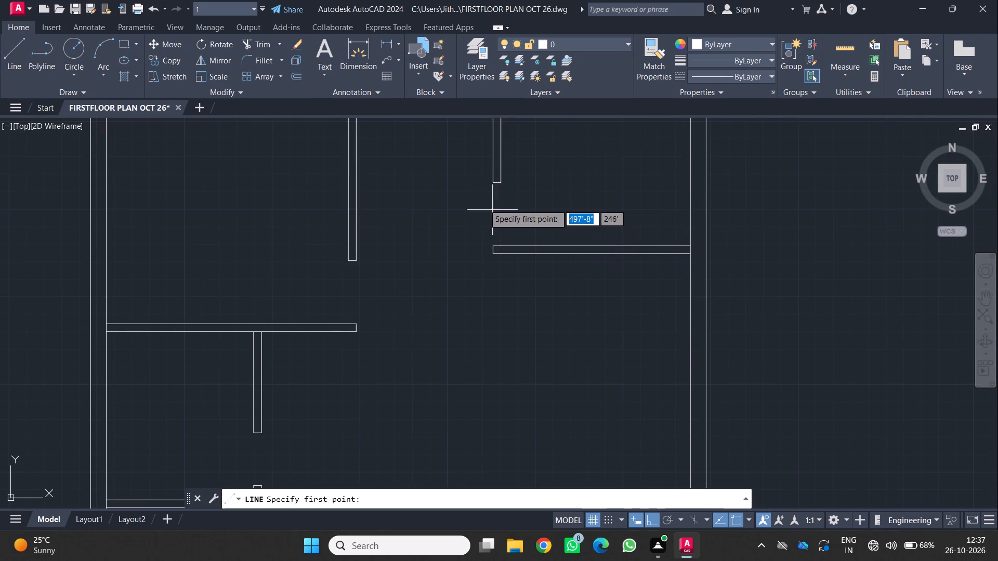
left_click(492, 183)
scroll(493, 184, "down", 4)
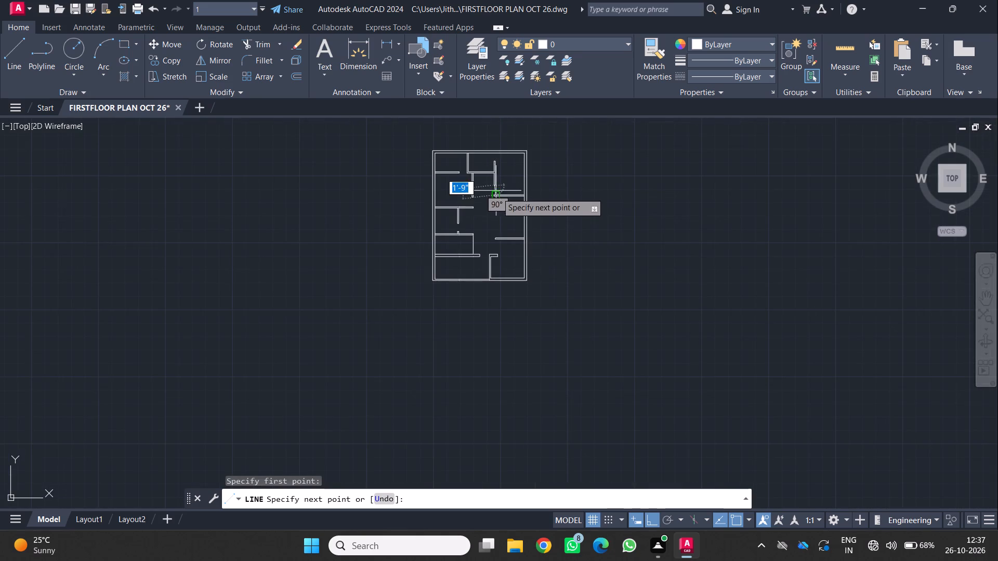
scroll(493, 249, "up", 4)
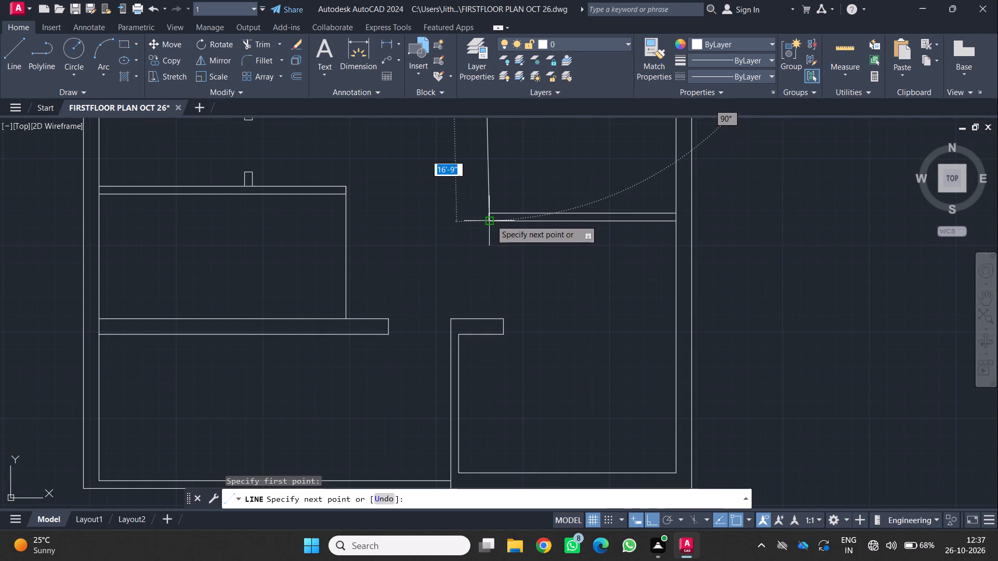
scroll(487, 219, "down", 1)
middle_click_drag(479, 224, 480, 271)
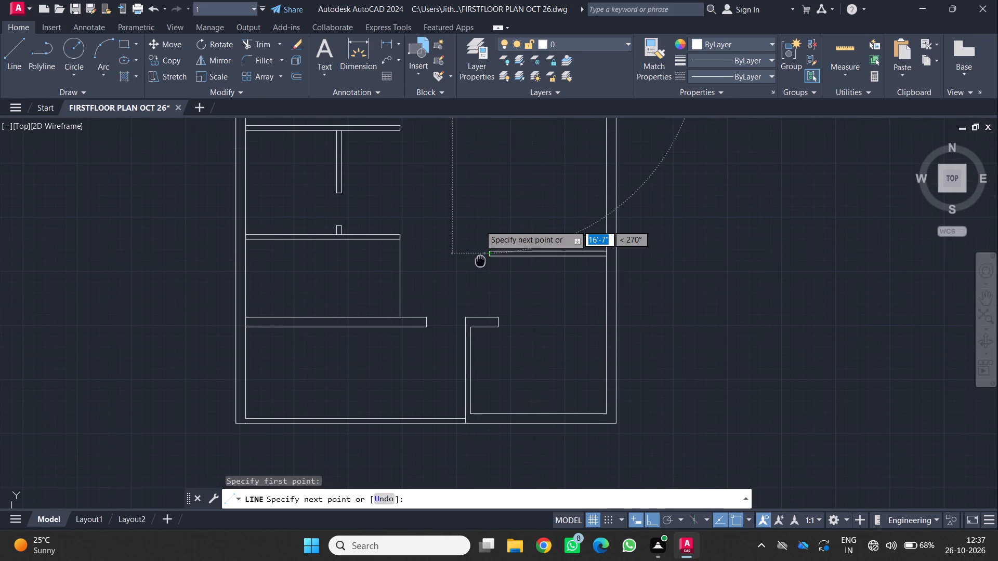
middle_click_drag(480, 271, 480, 272)
left_click(485, 273)
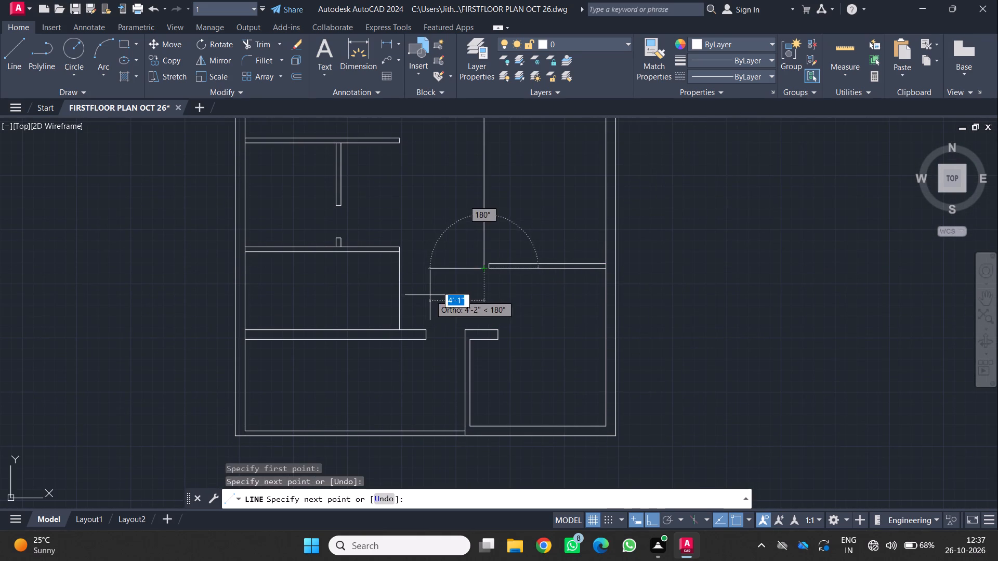
key("space")
Draw a second line about 16'-9" down from the partition's lower right corner to the lower partition's end, continuing left past the first line.
middle_click_drag(470, 250, 462, 348)
middle_click(462, 348)
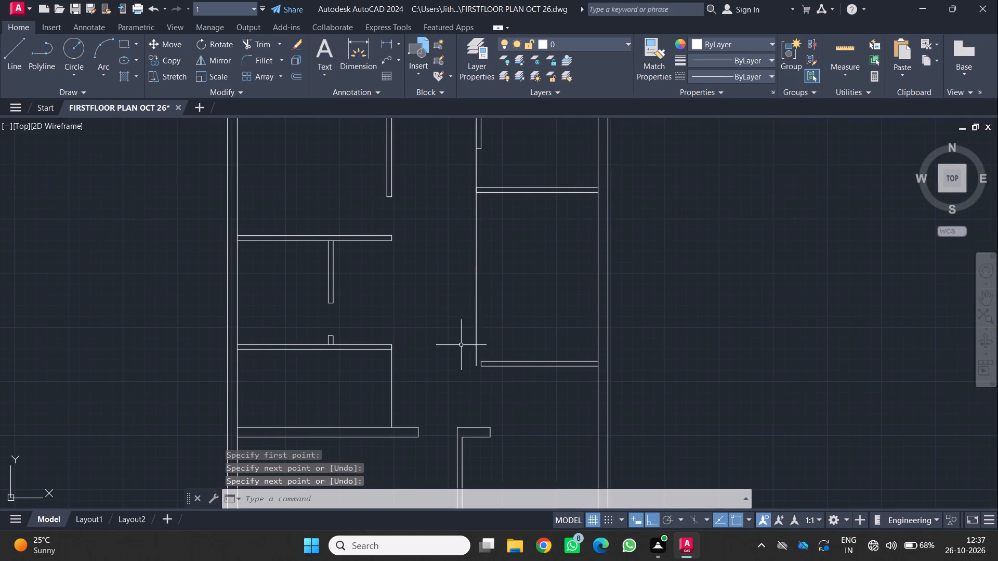
scroll(437, 221, "down", 1)
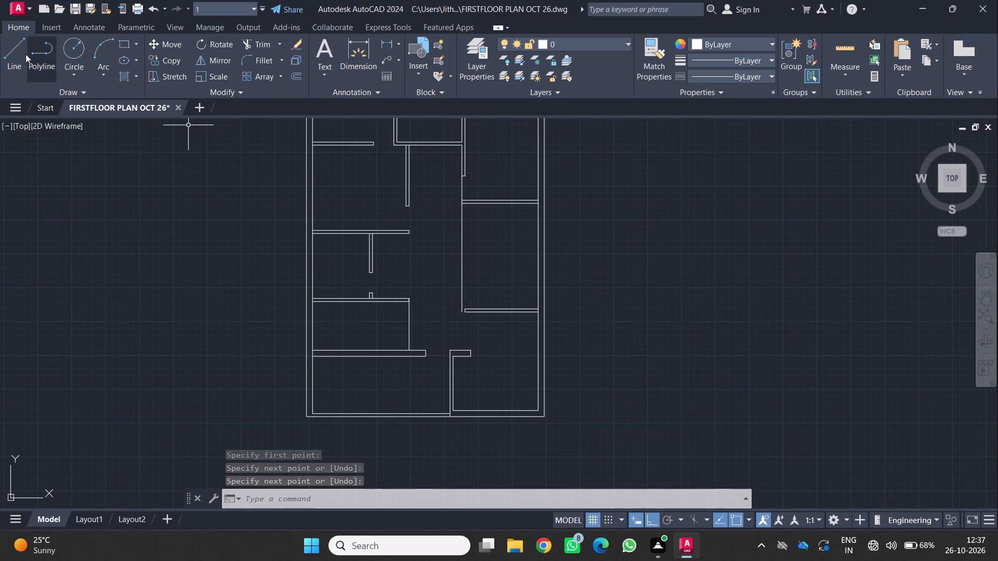
left_click(11, 46)
scroll(462, 173, "up", 3)
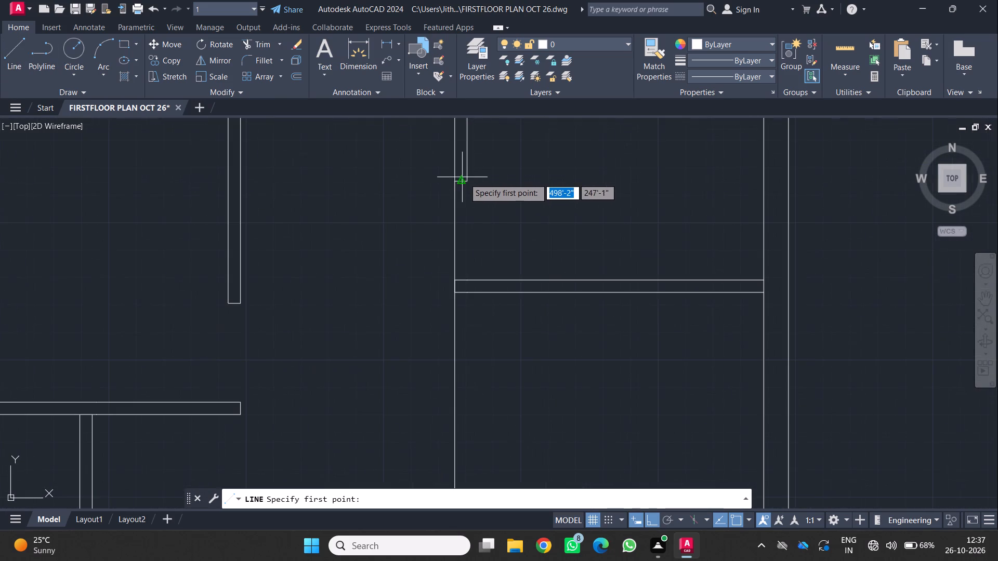
left_click(469, 181)
scroll(468, 181, "down", 4)
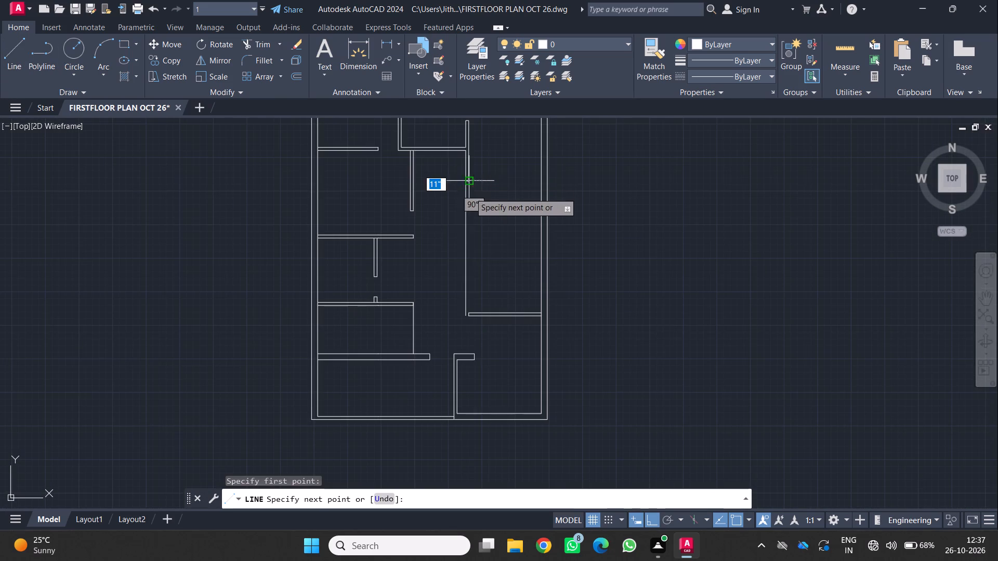
scroll(468, 301, "up", 2)
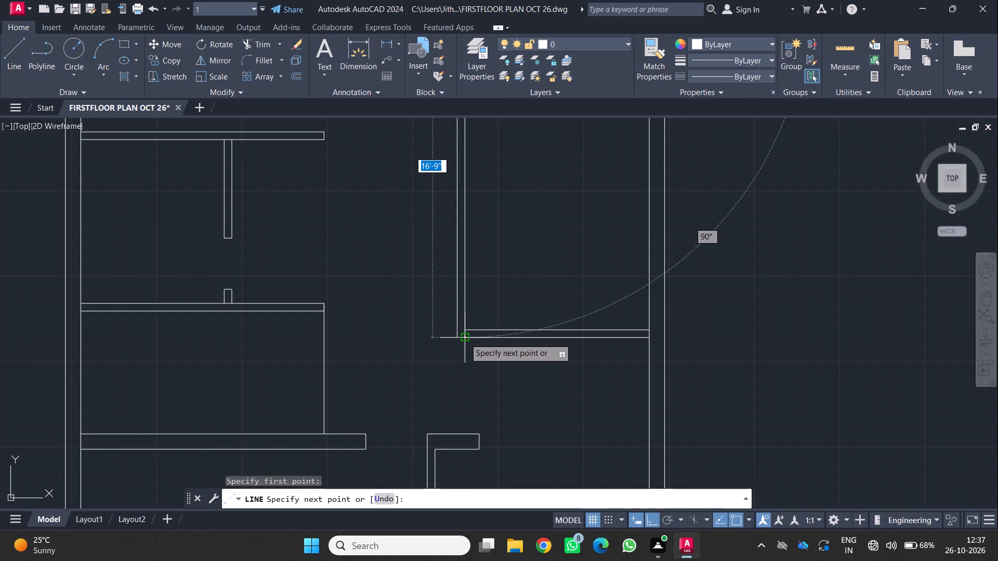
left_click(465, 338)
left_click(434, 352)
key("space")
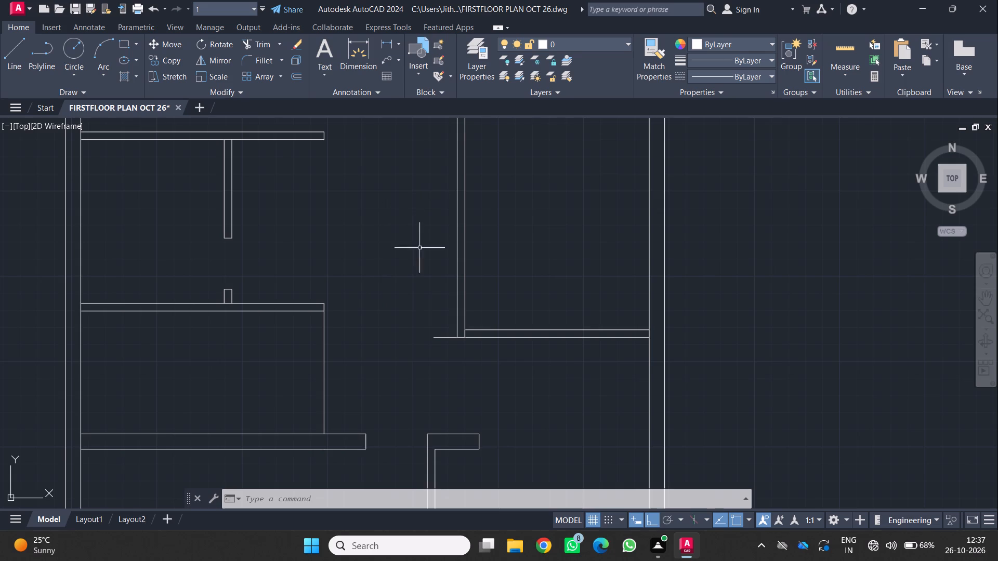
Trim the overhanging horizontal line and the short vertical piece inside the corner where the new vertical partition meets the lower horizontal partition.
middle_click_drag(421, 271, 428, 276)
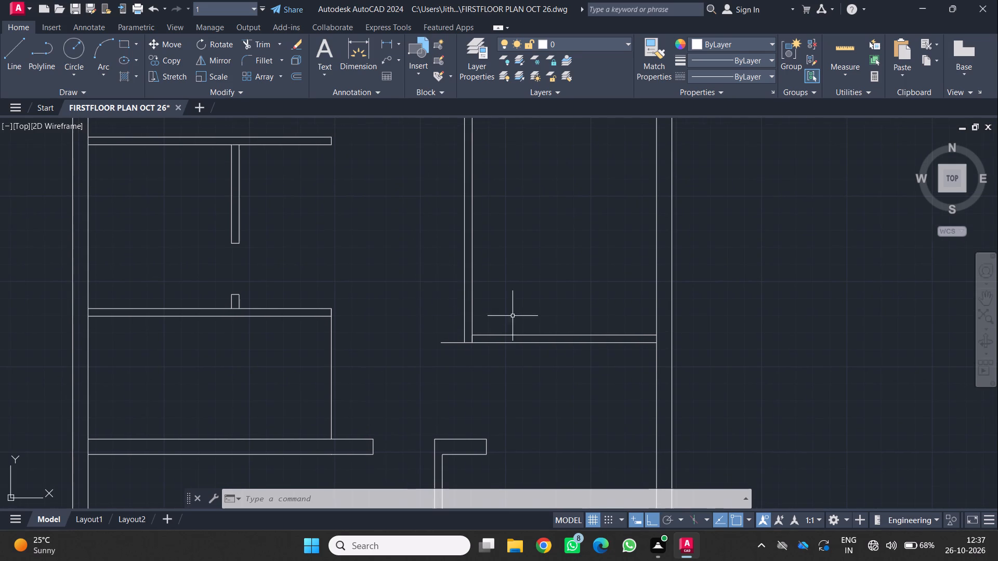
left_click(264, 43)
scroll(456, 295, "up", 1)
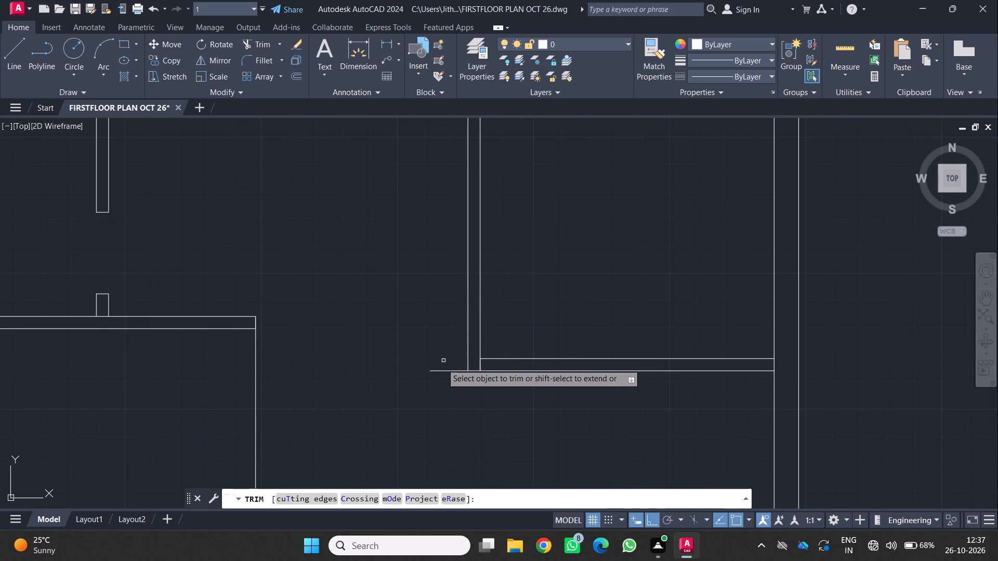
left_click(436, 370)
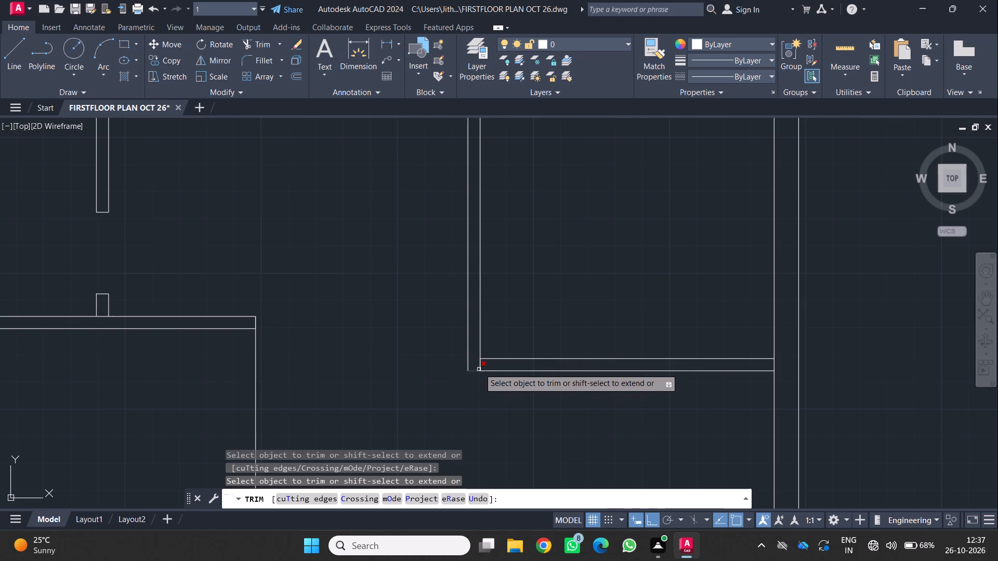
left_click(480, 367)
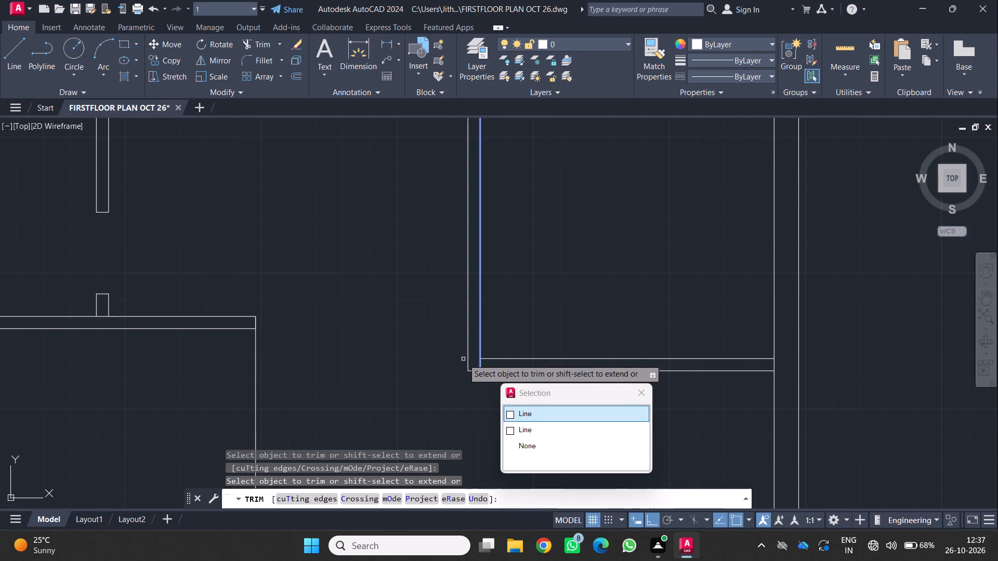
scroll(484, 358, "up", 1)
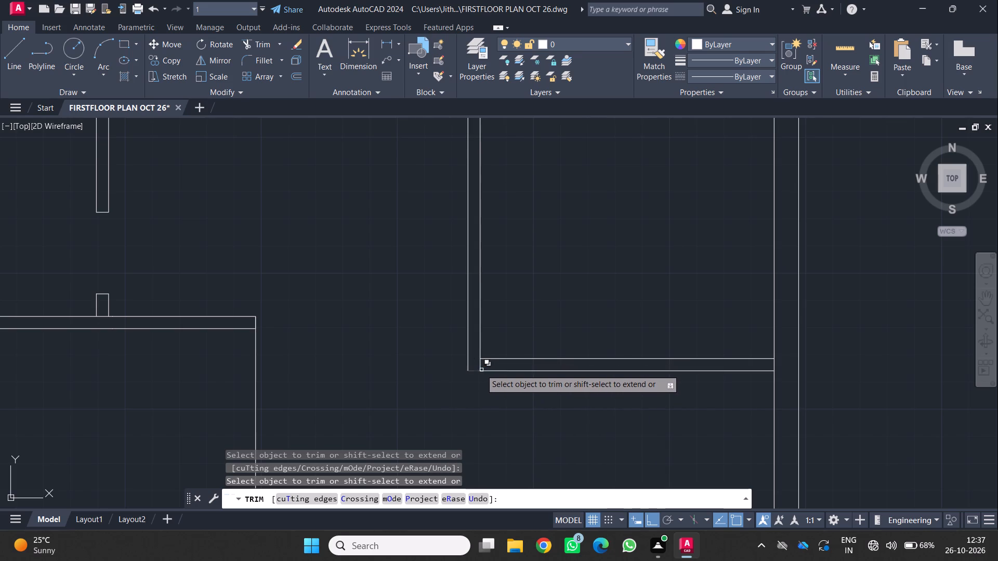
left_click(482, 365)
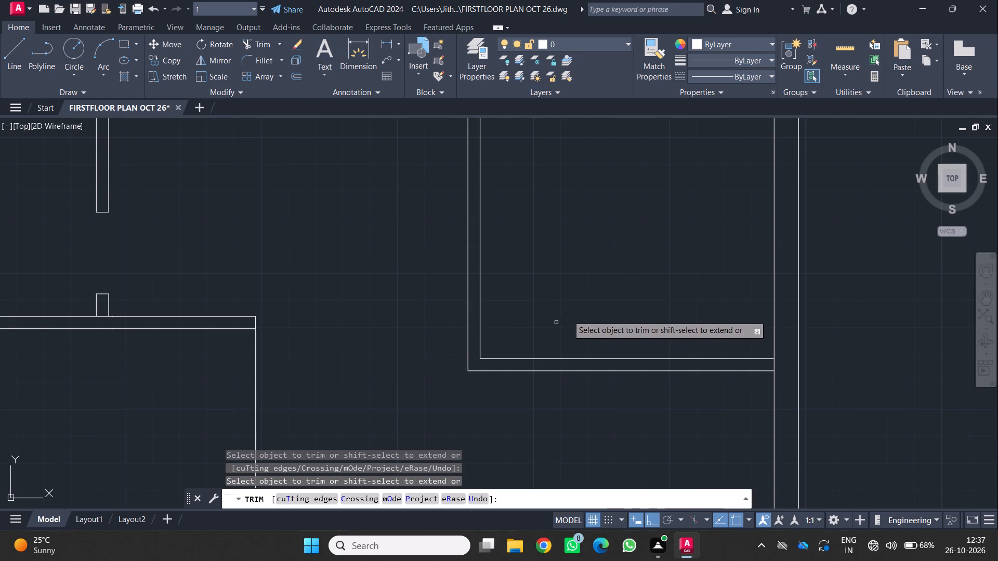
key("Escape")
Offset the short line across the right-hand vertical partition, on the horizontal partition's lower line, 3' downward.
scroll(518, 297, "down", 1)
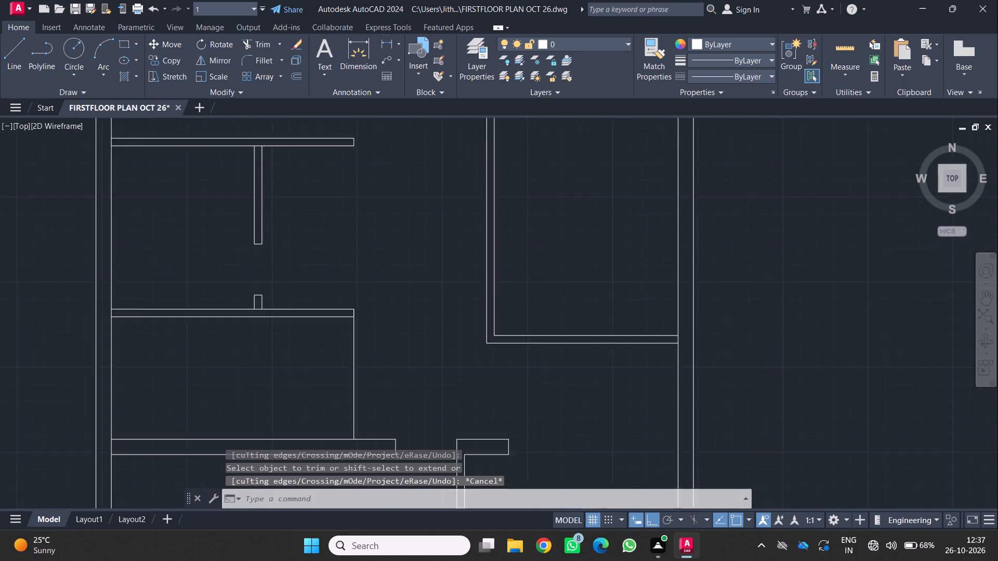
scroll(518, 297, "down", 1)
middle_click_drag(548, 268, 576, 353)
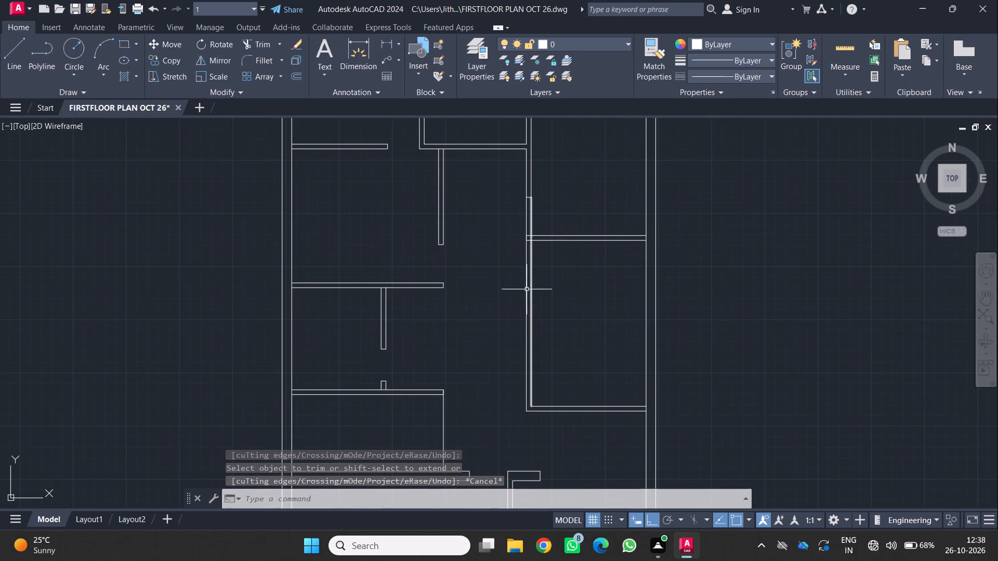
scroll(531, 271, "up", 3)
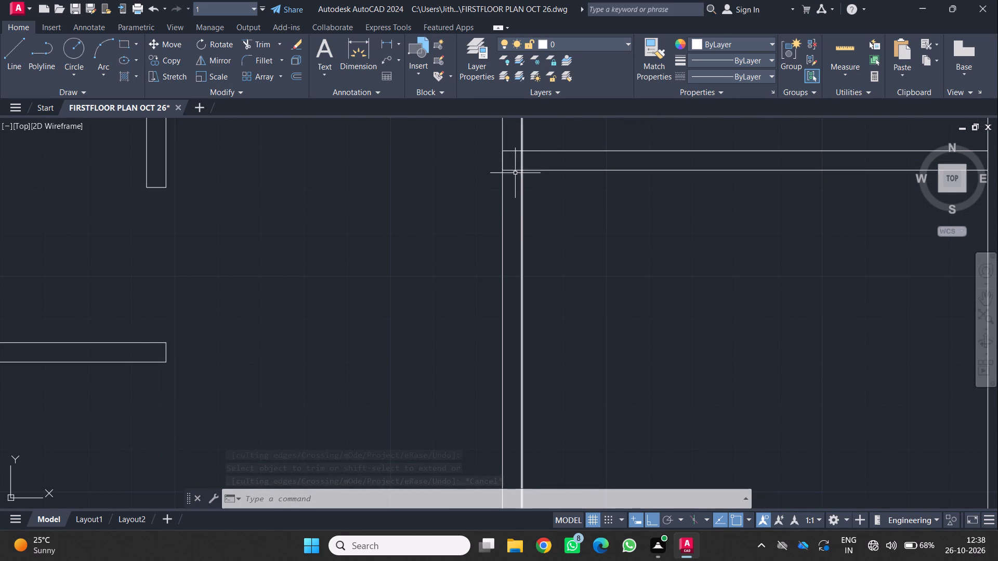
left_click(511, 171)
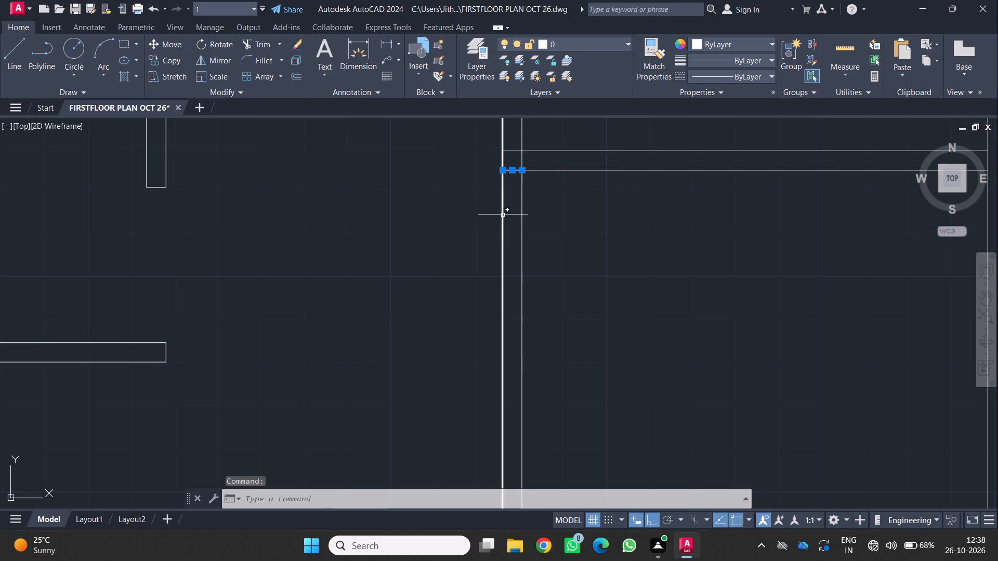
key("o")
key("Return")
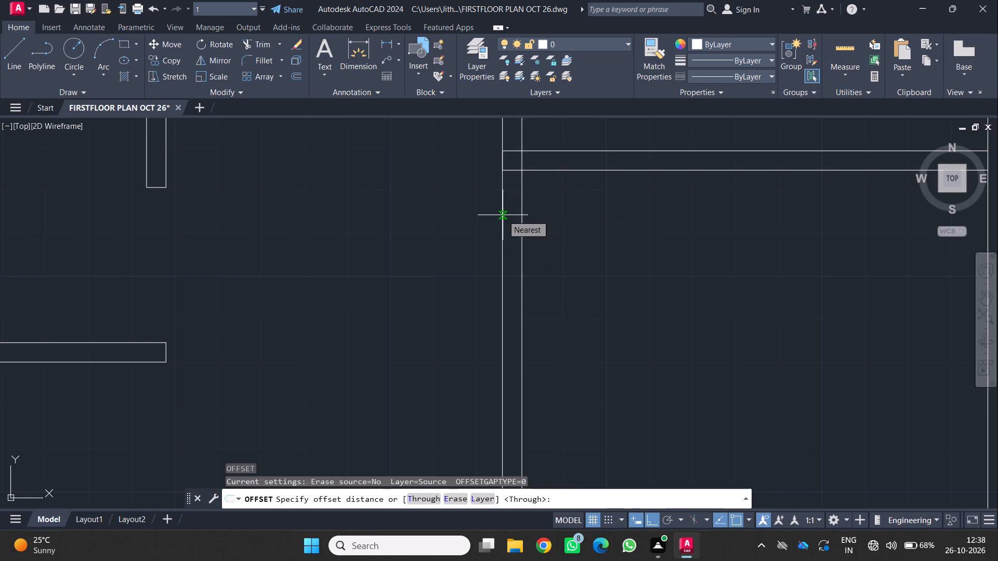
type("3'")
key("Return")
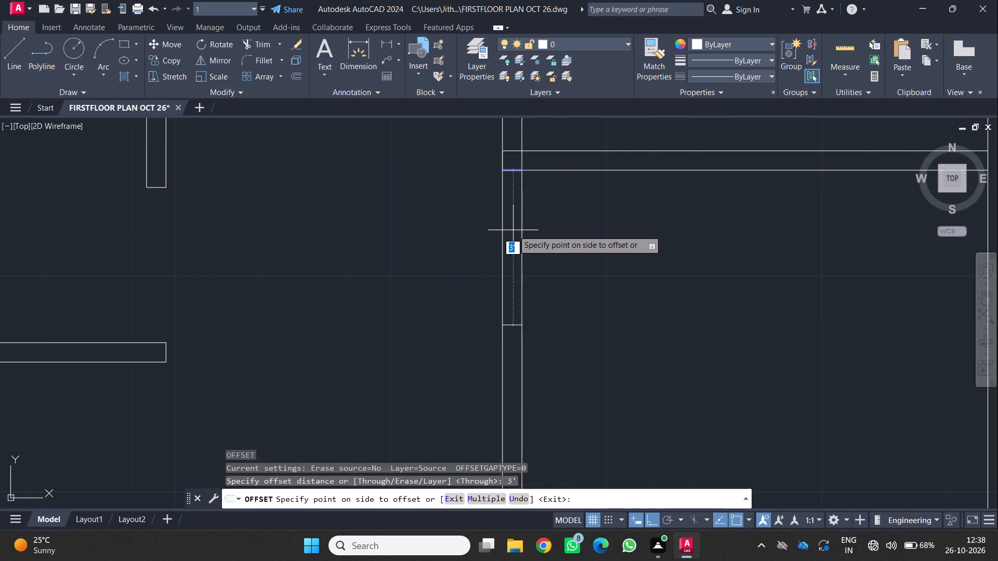
left_click(513, 230)
scroll(509, 226, "down", 3)
scroll(491, 228, "up", 1)
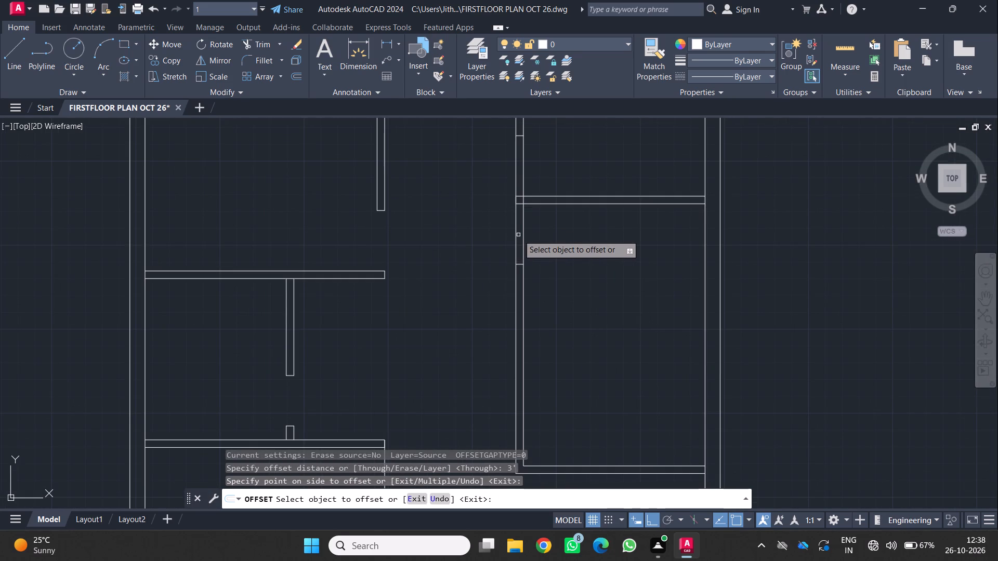
Trim both lines of the right-hand vertical partition across the openings directly below and above the horizontal partition.
left_click(255, 45)
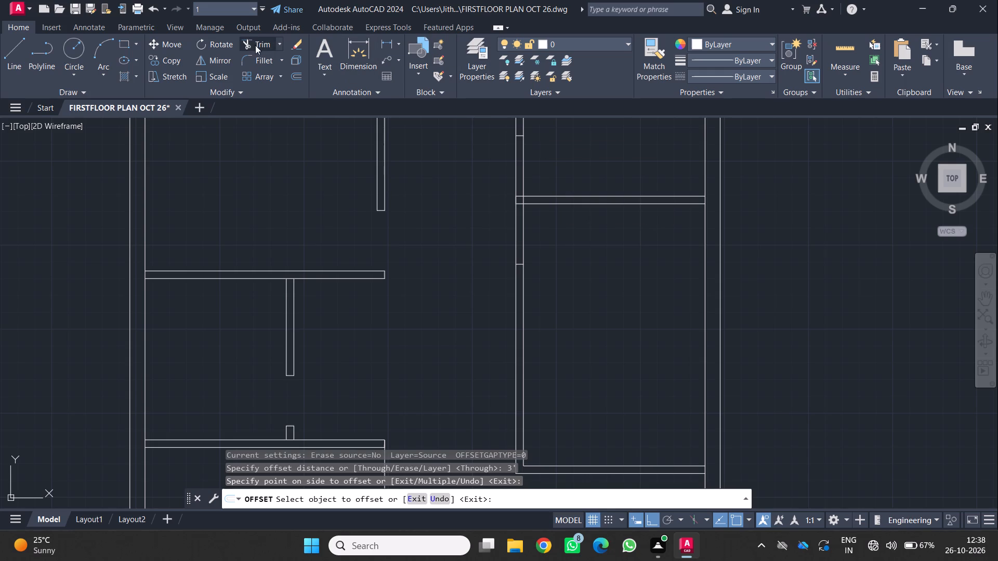
left_click(445, 230)
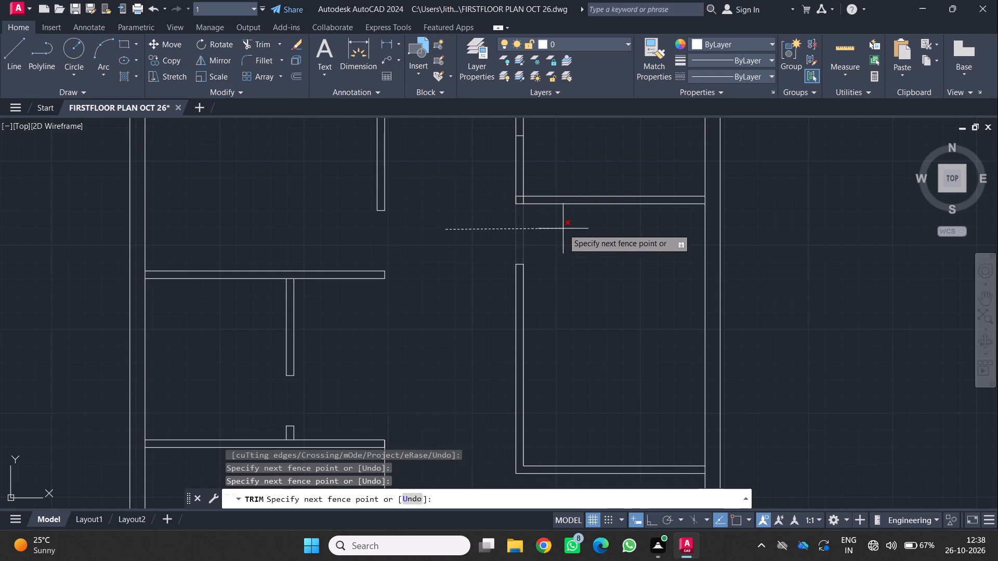
left_click(563, 229)
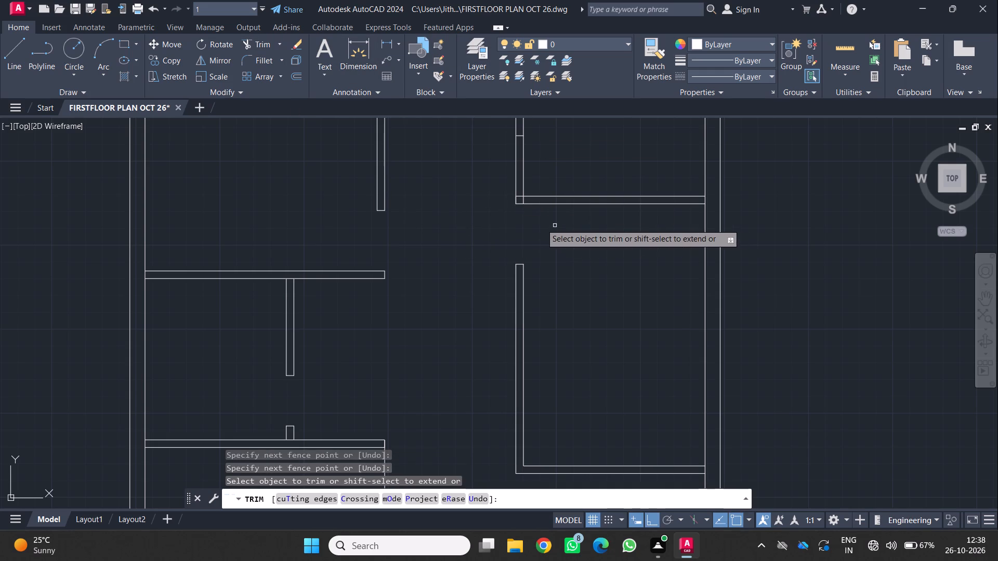
middle_click_drag(491, 198, 503, 281)
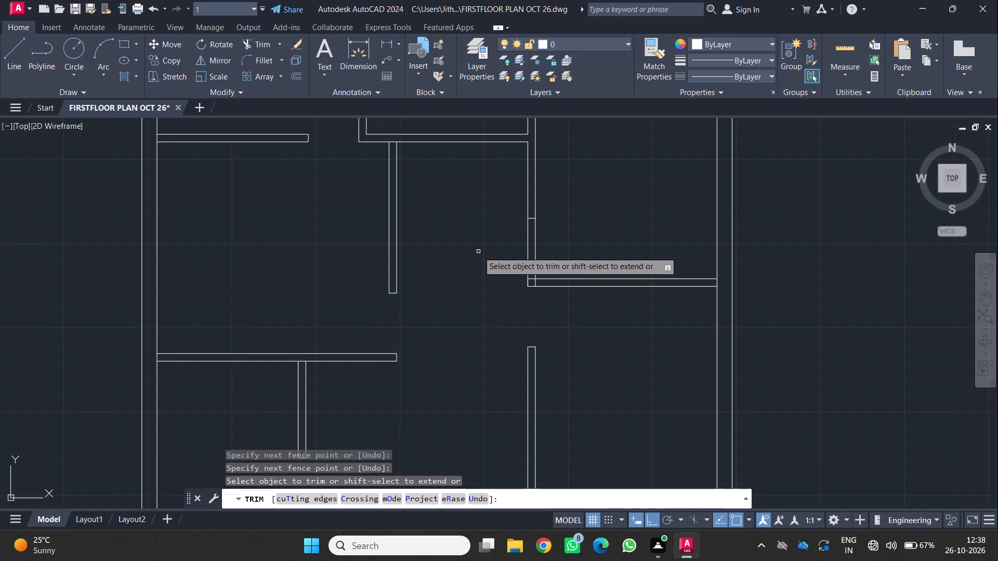
scroll(491, 225, "down", 2)
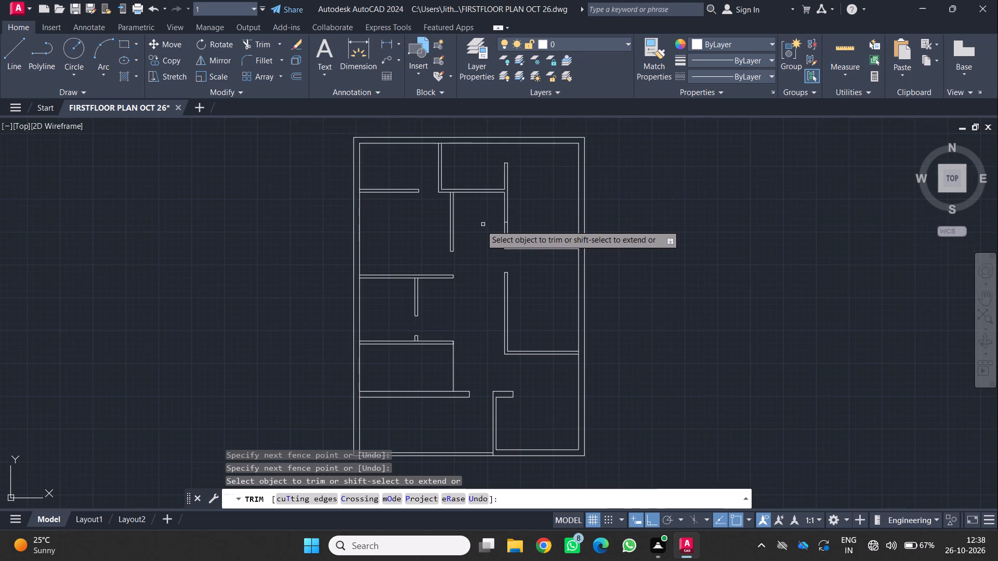
scroll(490, 235, "up", 1)
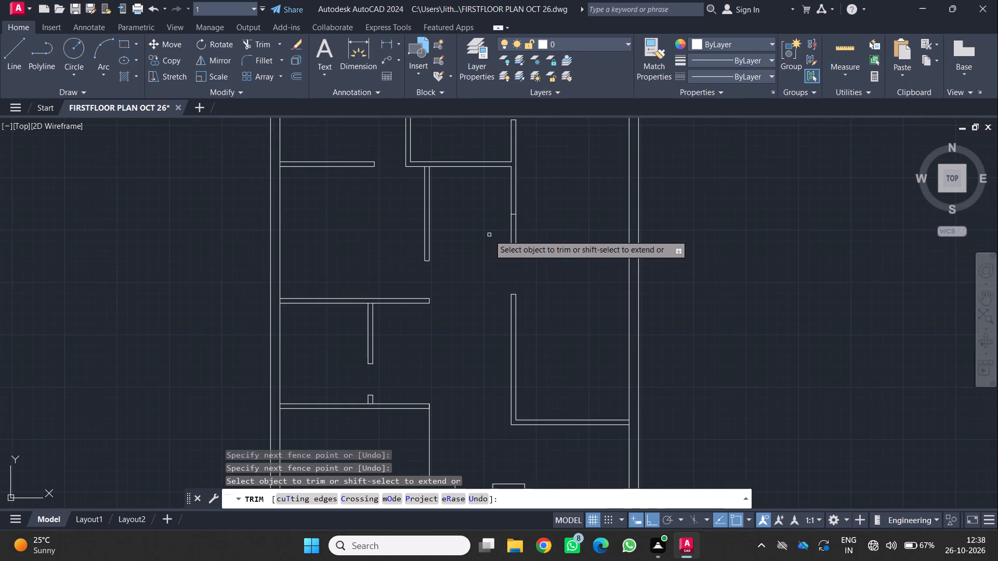
scroll(490, 234, "up", 1)
left_click(497, 225)
left_click(553, 233)
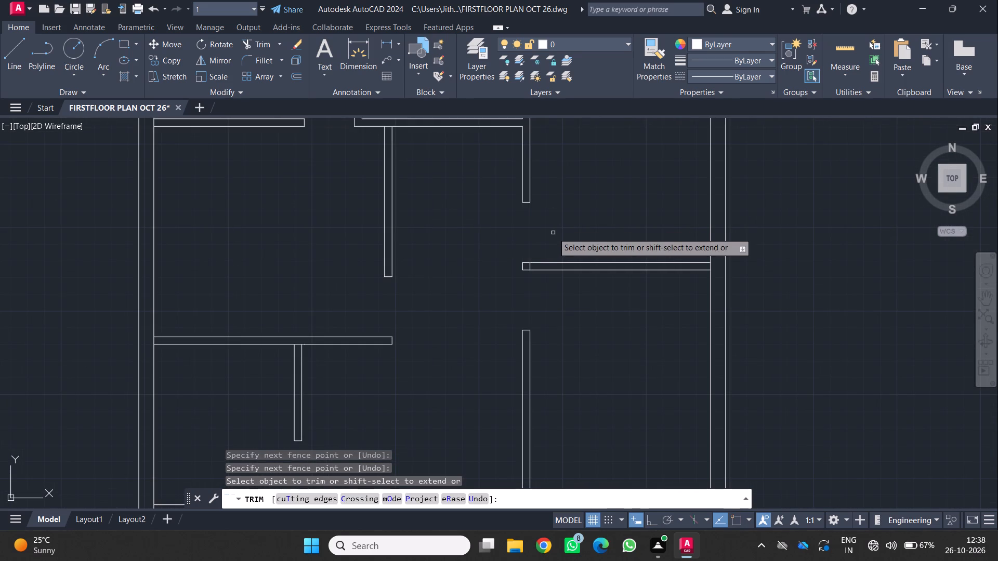
Trim the short vertical piece inside the left end of the horizontal partition between the two openings.
scroll(513, 279, "up", 3)
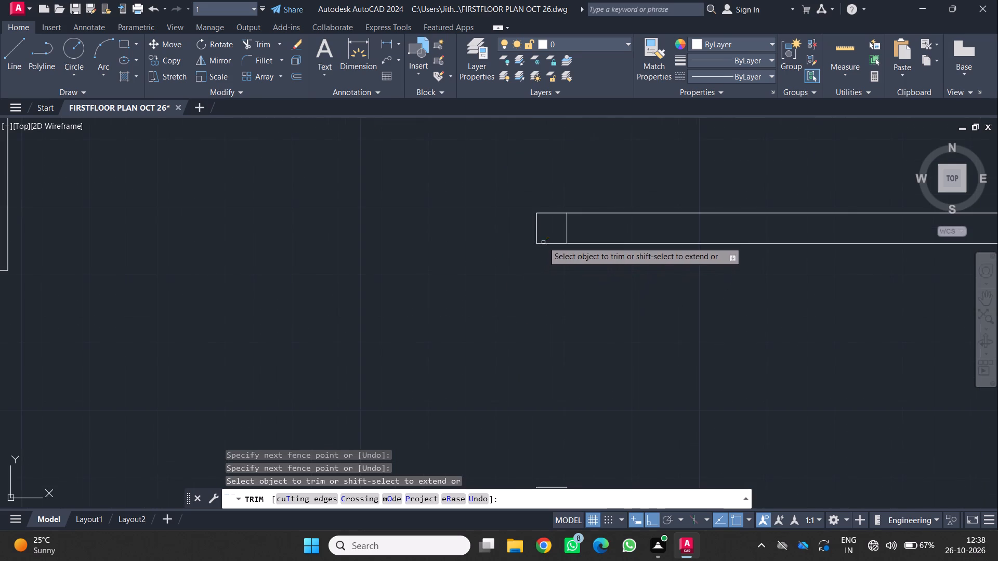
left_click(547, 230)
left_click(586, 229)
Examine the overall floor plan and the arrangement of partitions and openings around the upper rooms.
scroll(560, 238, "down", 3)
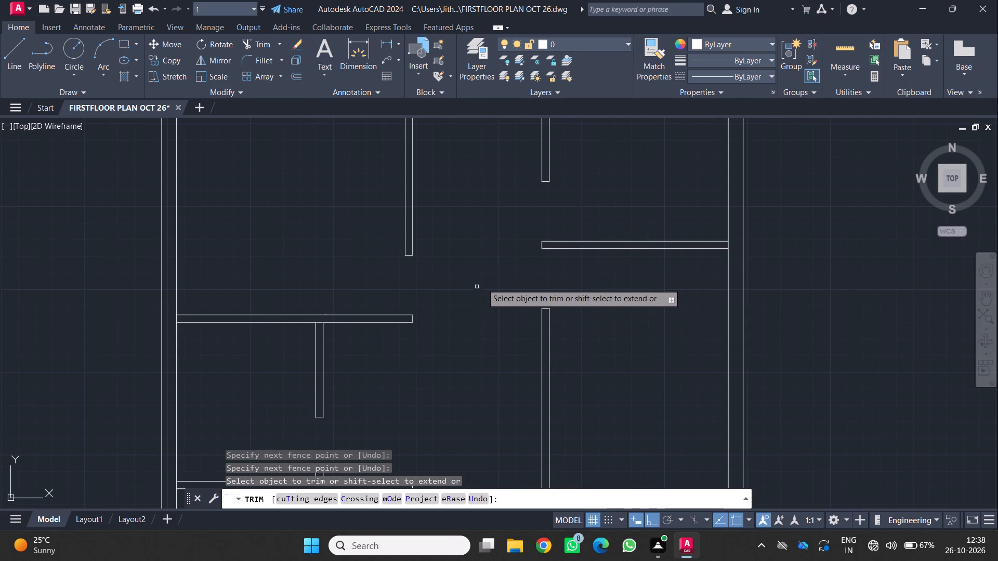
scroll(485, 282, "down", 3)
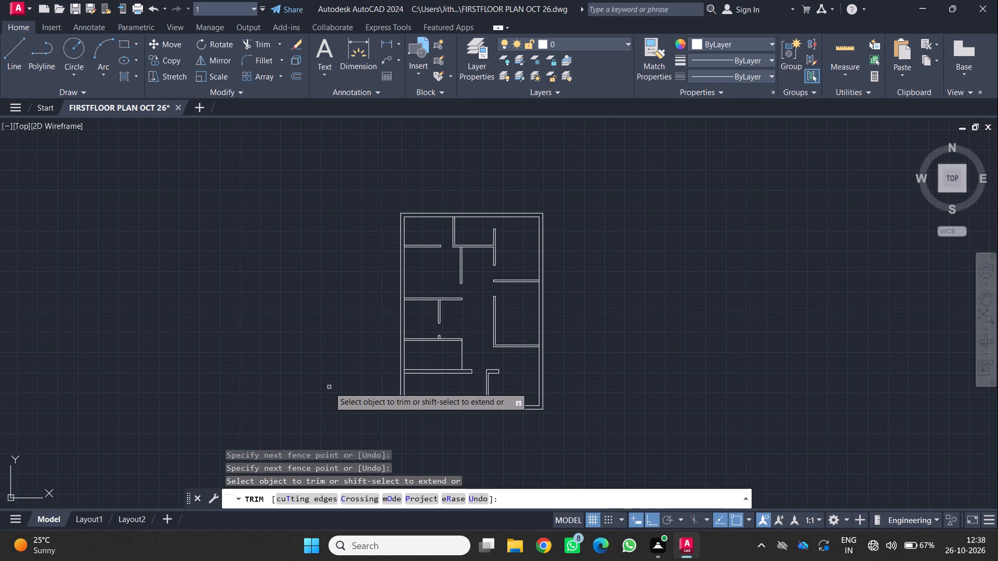
middle_click_drag(342, 294, 340, 349)
scroll(340, 347, "up", 1)
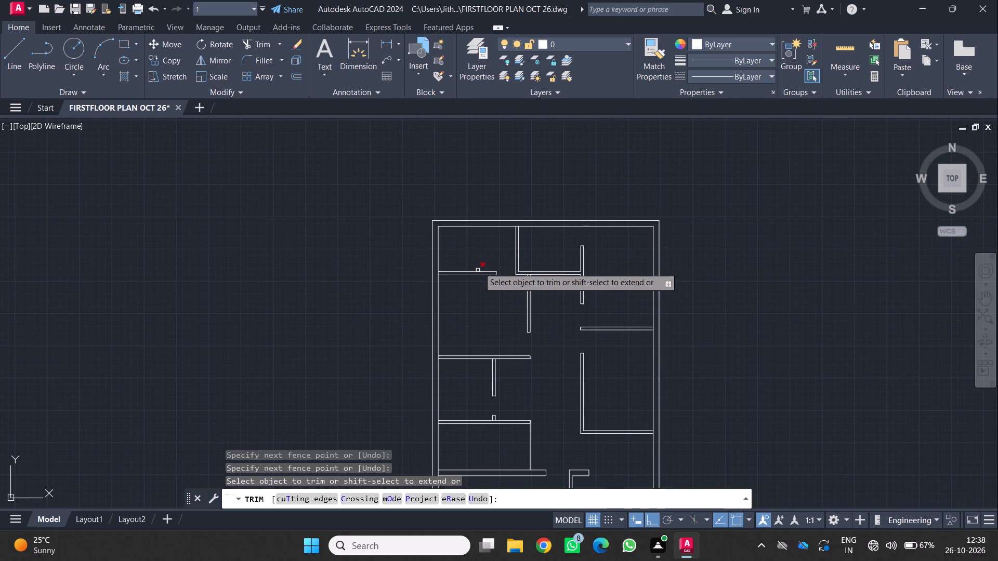
scroll(502, 264, "up", 1)
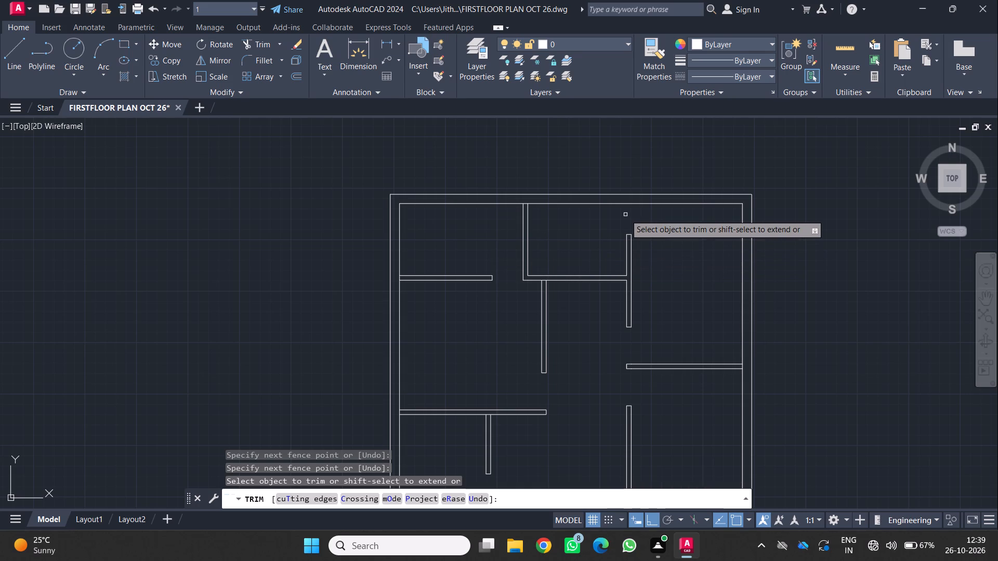
middle_click_drag(625, 215, 659, 241)
scroll(323, 231, "down", 1)
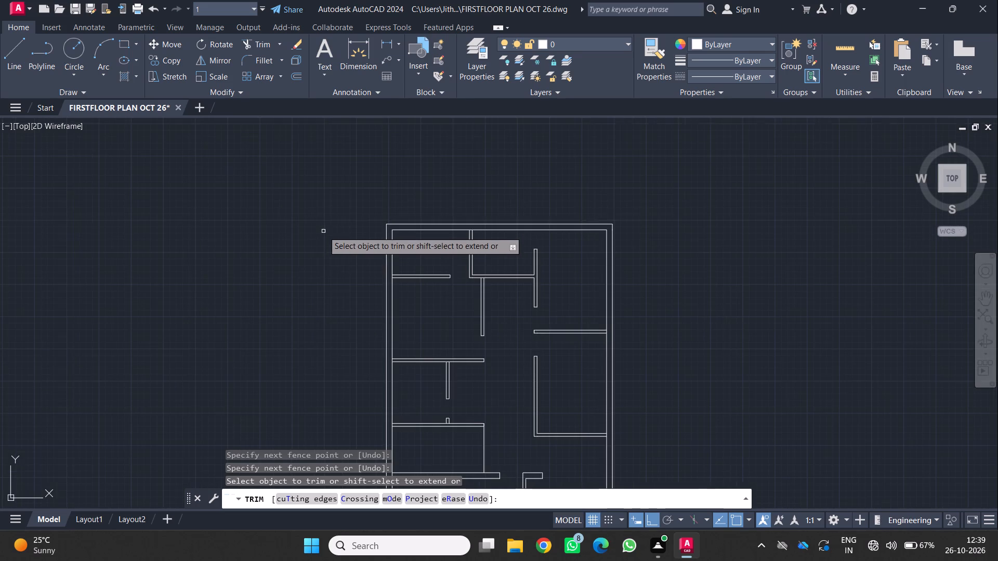
Draw a horizontal line 2'6" long in the empty space outside the plan, left of its upper left corner.
middle_click_drag(319, 242, 444, 245)
middle_click(444, 245)
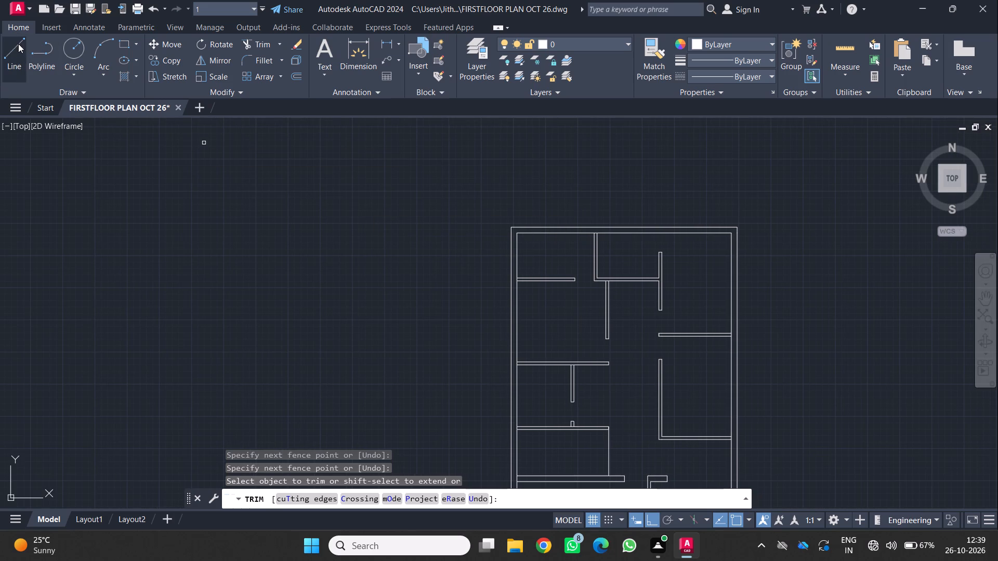
left_click(18, 44)
left_click(376, 223)
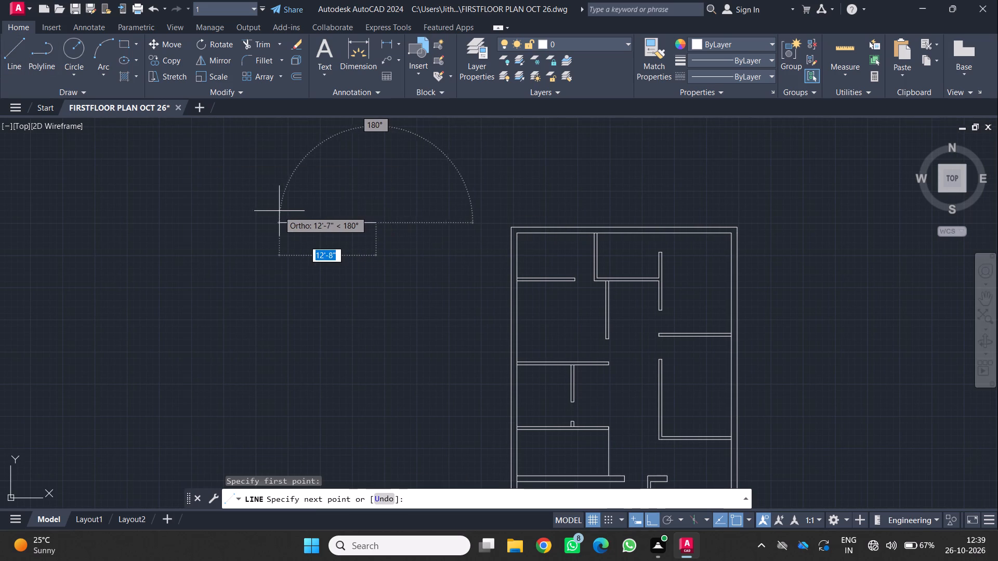
key("2")
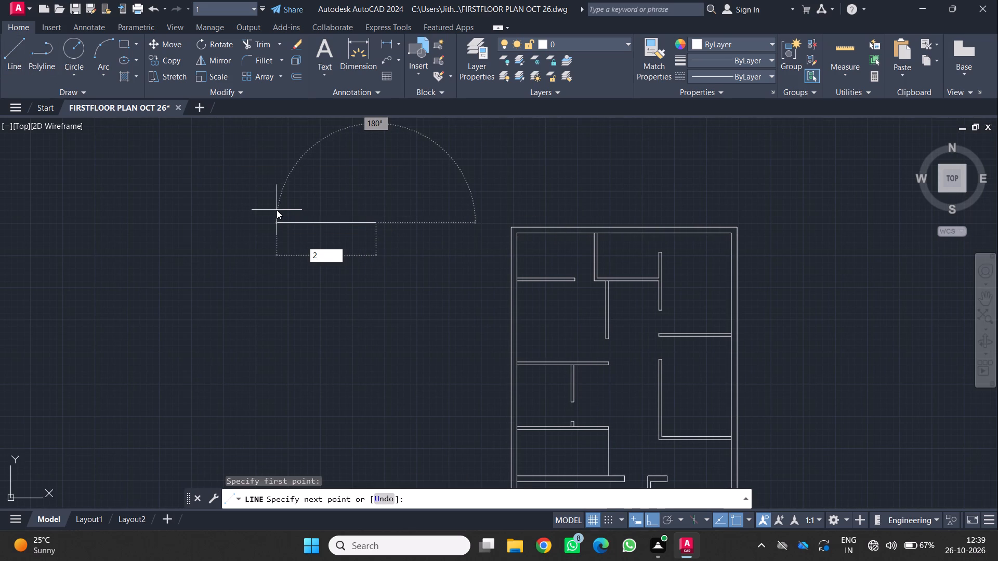
key("apostrophe")
key("6")
key("Return")
key("space")
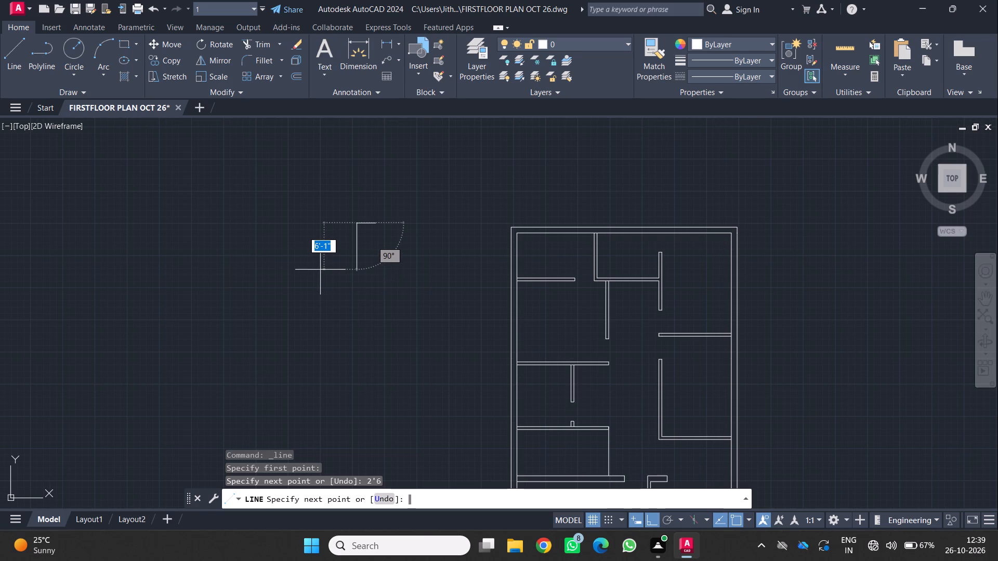
Offset the separate 2'6" horizontal line 1" downward.
scroll(362, 232, "up", 3)
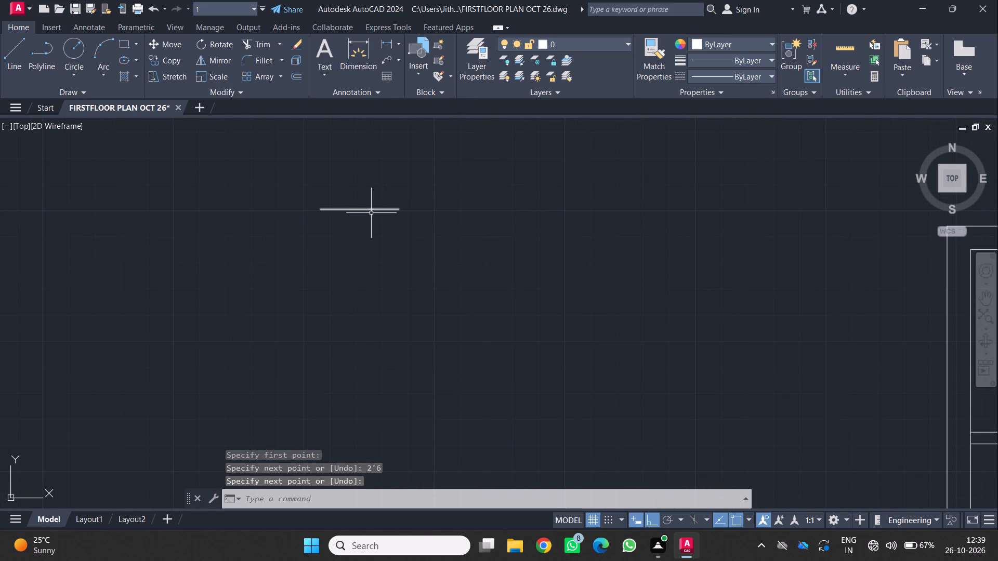
left_click(371, 209)
key("o")
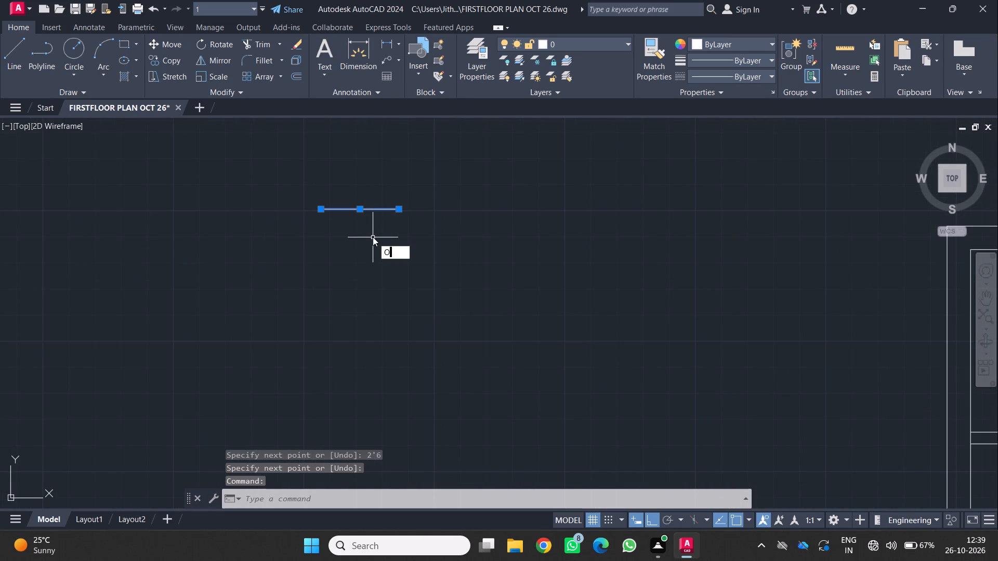
key("Return")
key("1")
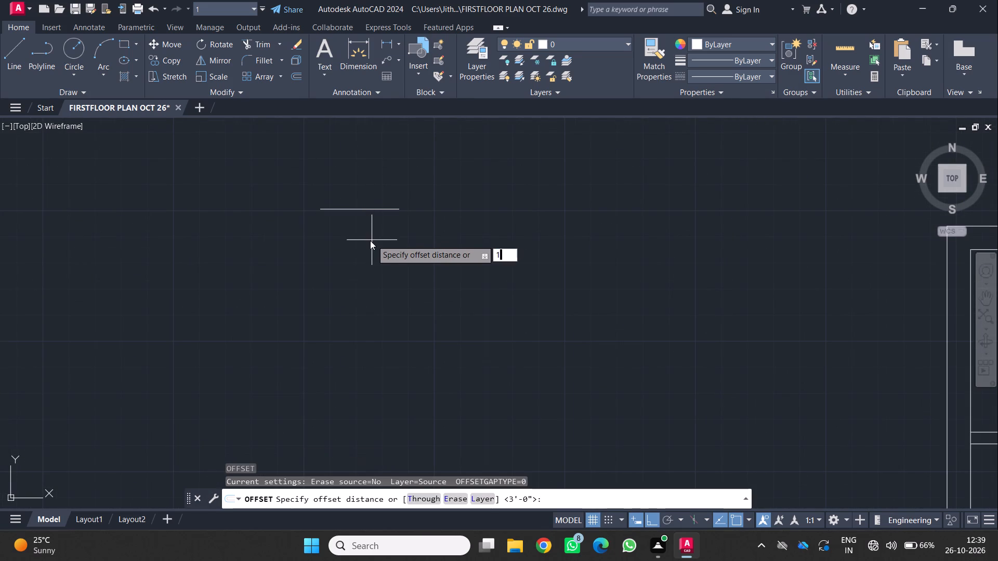
key("Return")
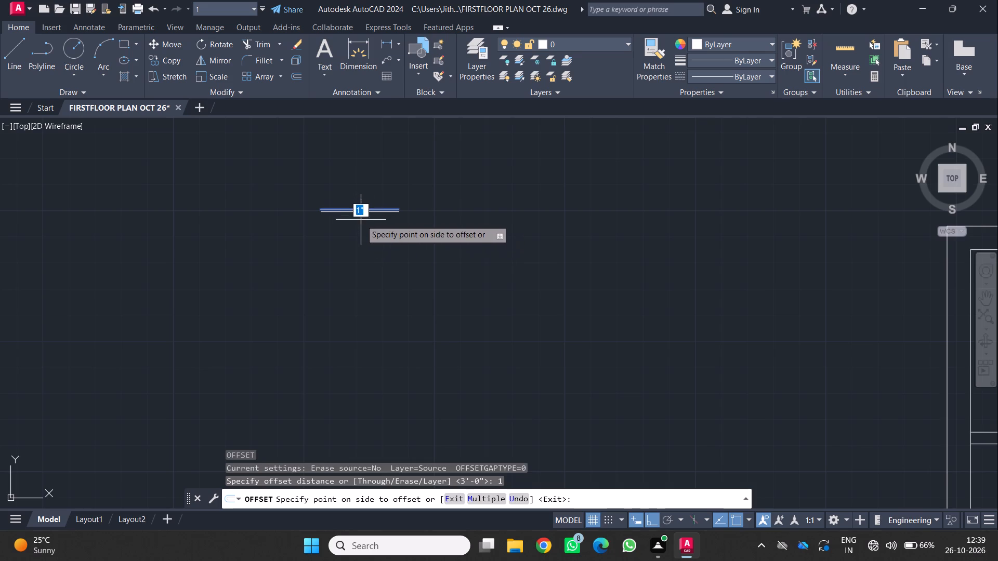
left_click(361, 221)
scroll(353, 226, "down", 2)
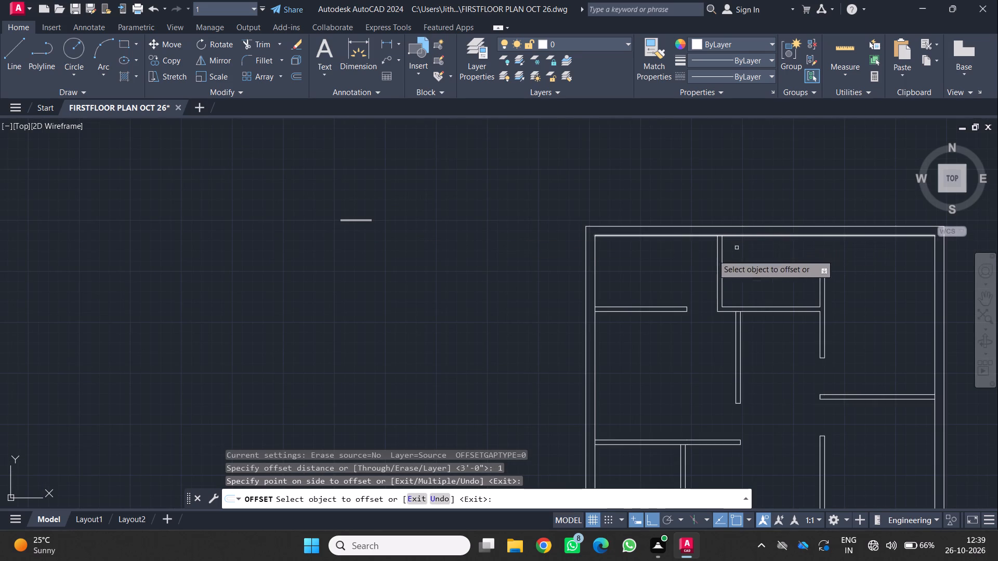
scroll(325, 224, "up", 1)
scroll(335, 228, "down", 1)
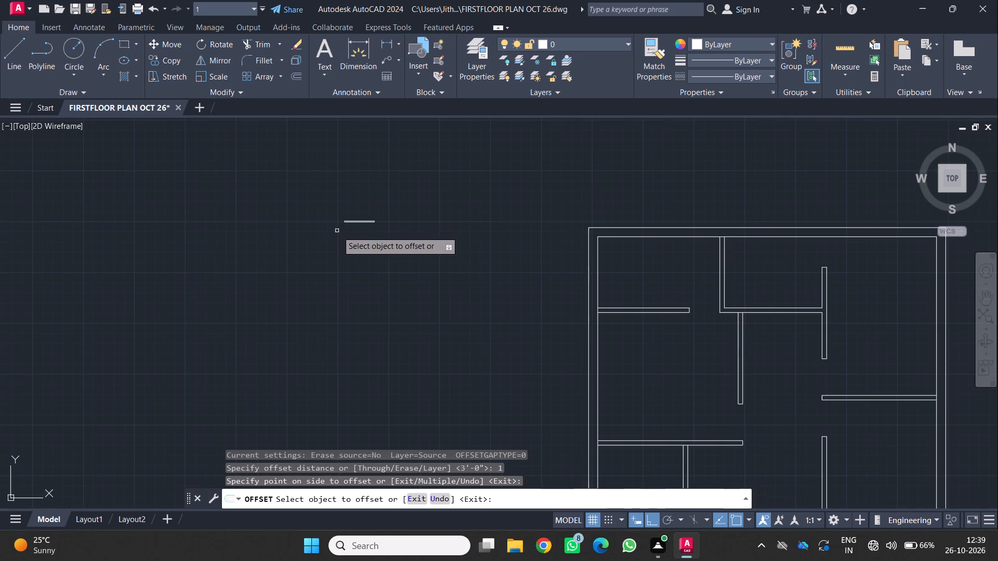
key("Escape")
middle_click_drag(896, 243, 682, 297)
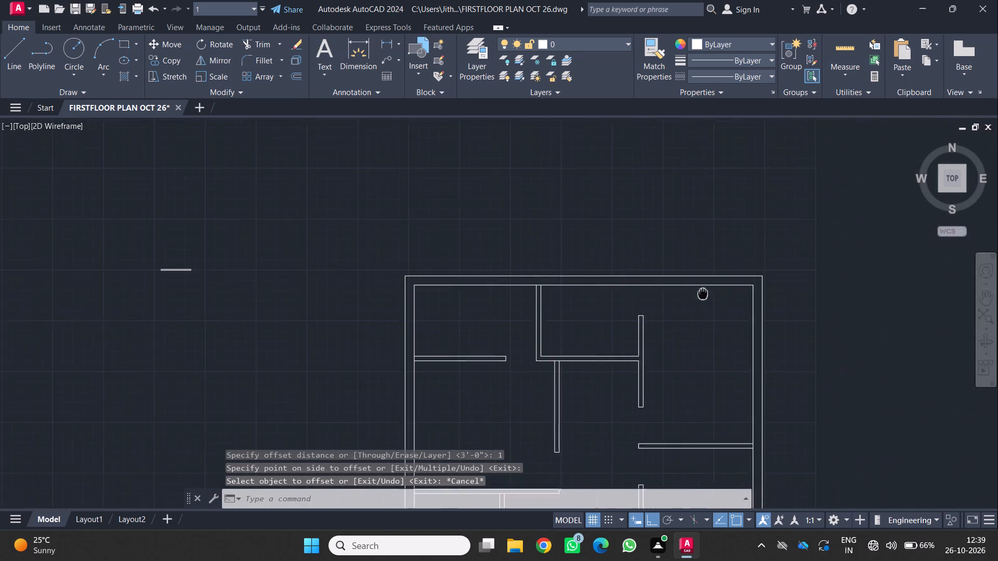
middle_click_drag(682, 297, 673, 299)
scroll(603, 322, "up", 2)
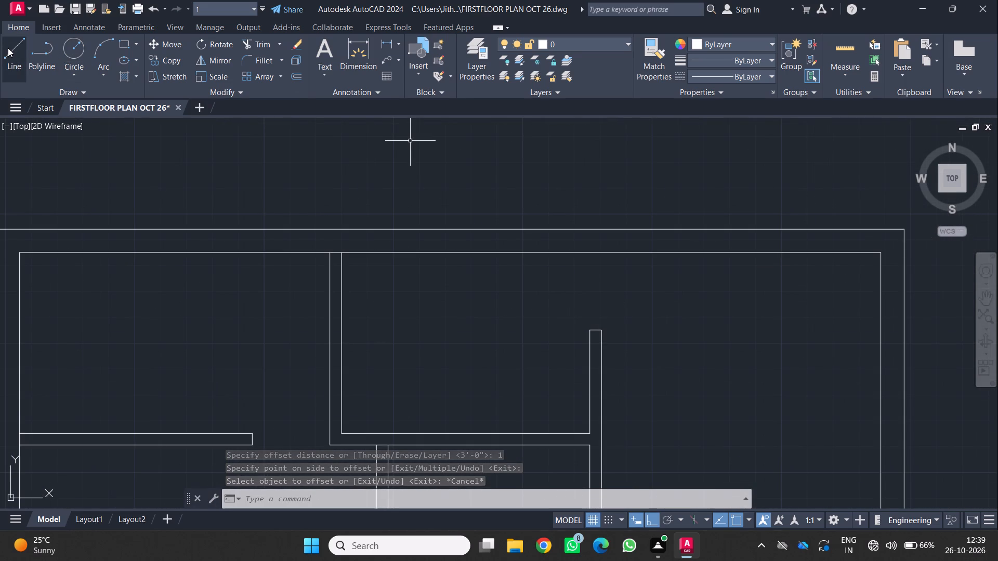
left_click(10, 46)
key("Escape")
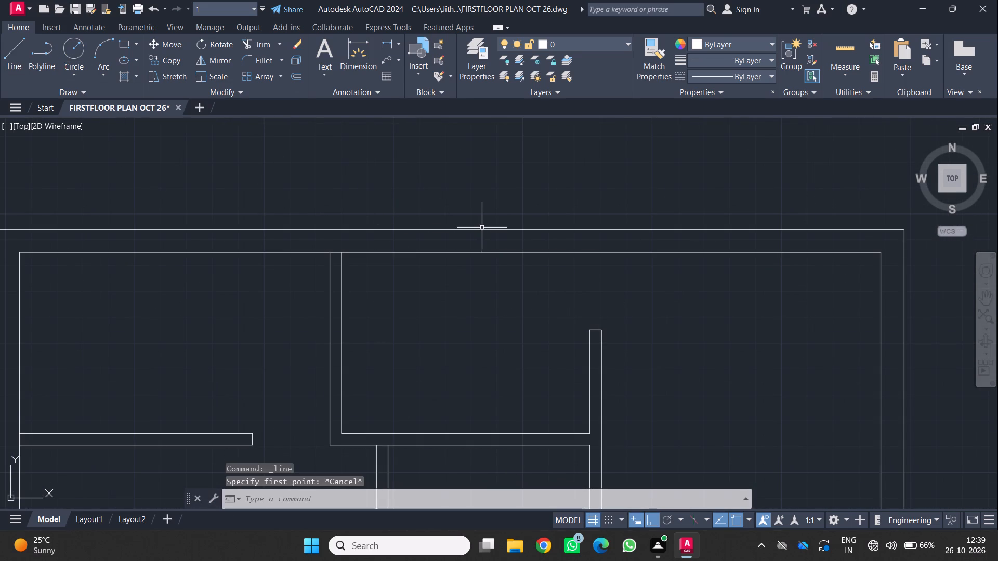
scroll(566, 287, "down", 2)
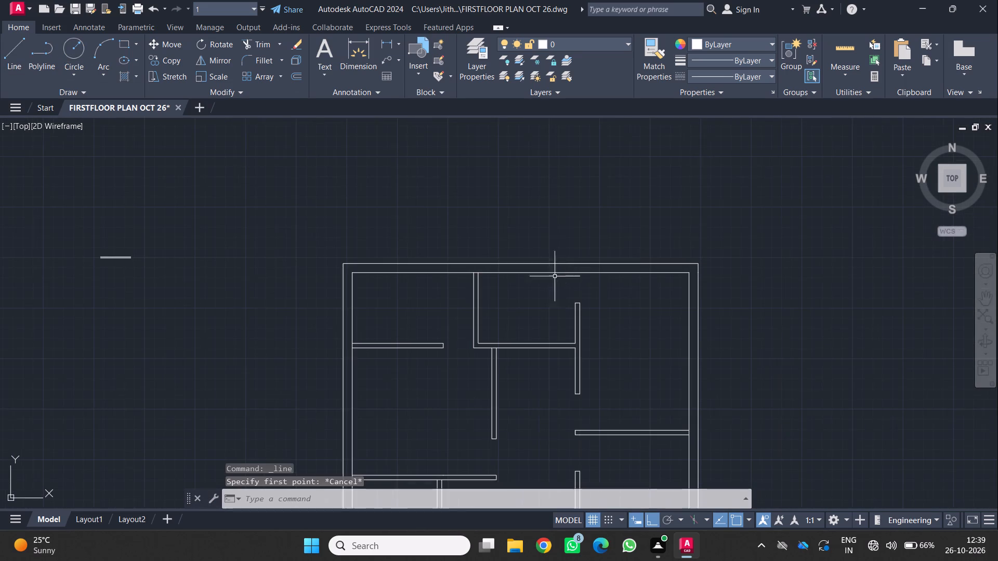
Open the Autocad Blocks.dwg drawing from the auto cad blocks folder inside AUTOCad exercises, dismissing the missing SHX and reference notices.
left_click(58, 9)
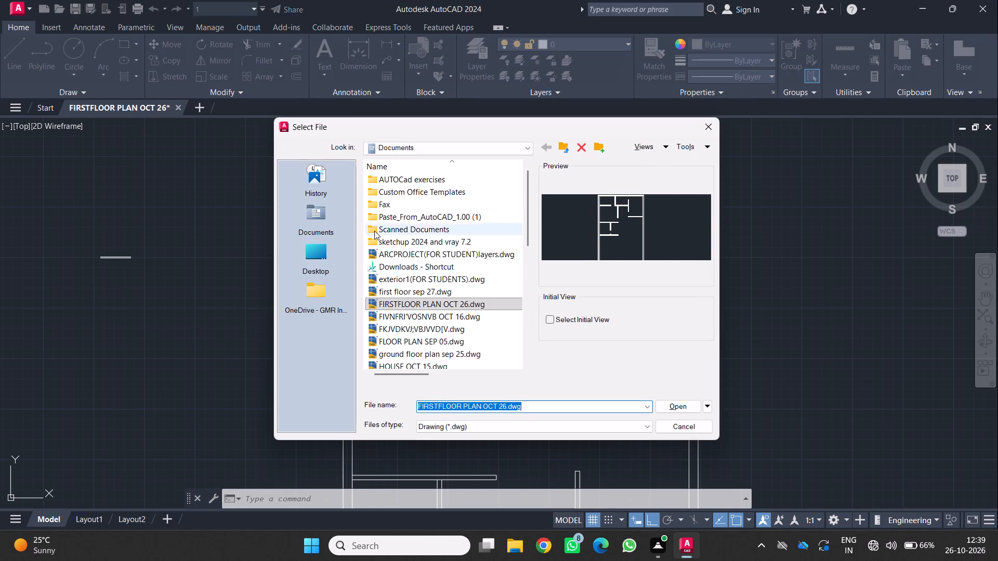
left_click(403, 181)
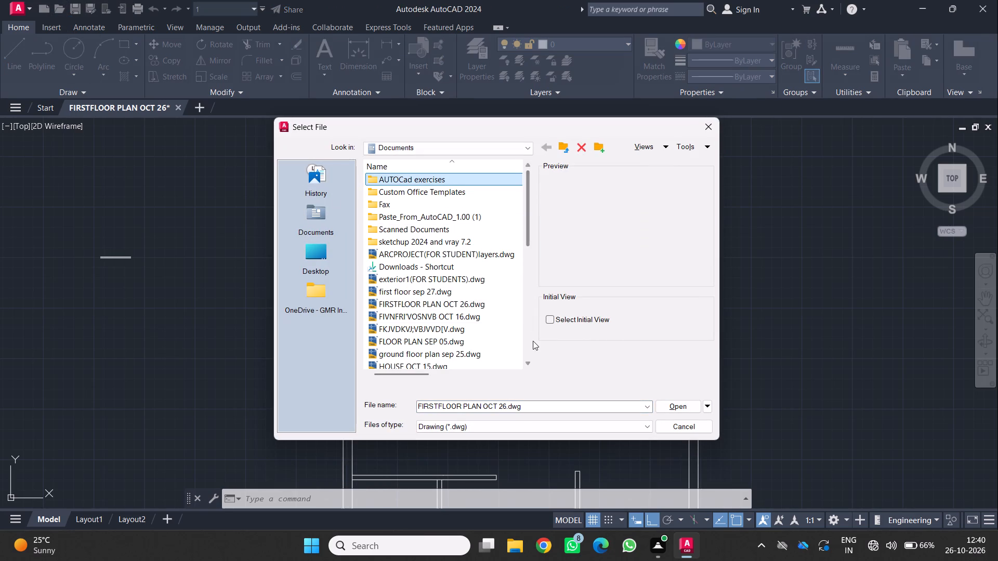
double_click(446, 177)
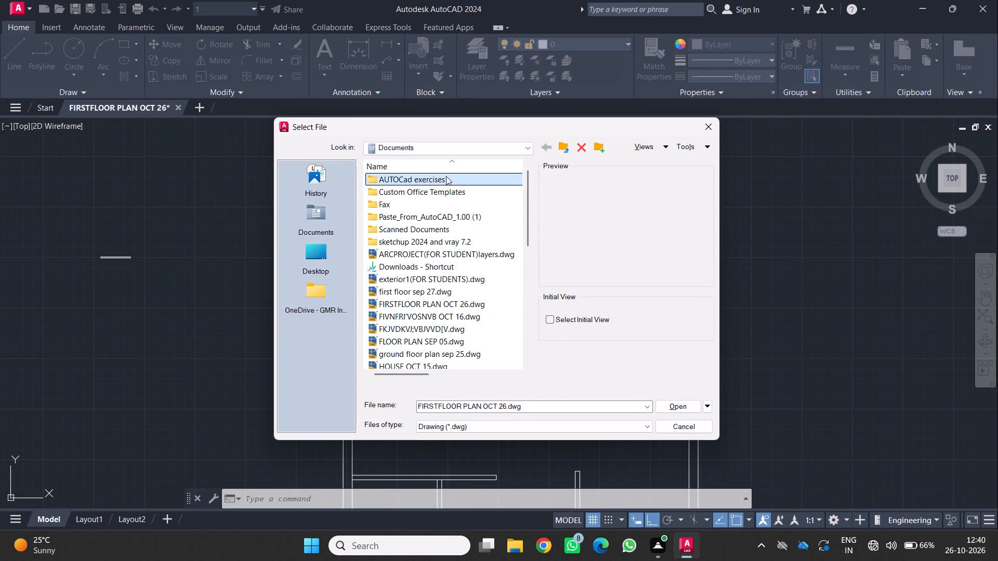
double_click(437, 180)
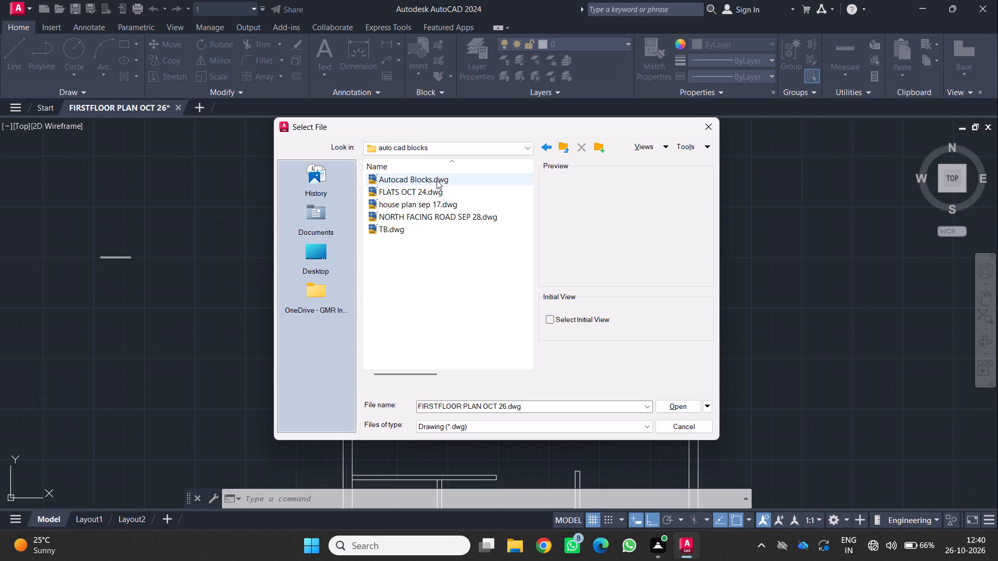
double_click(437, 181)
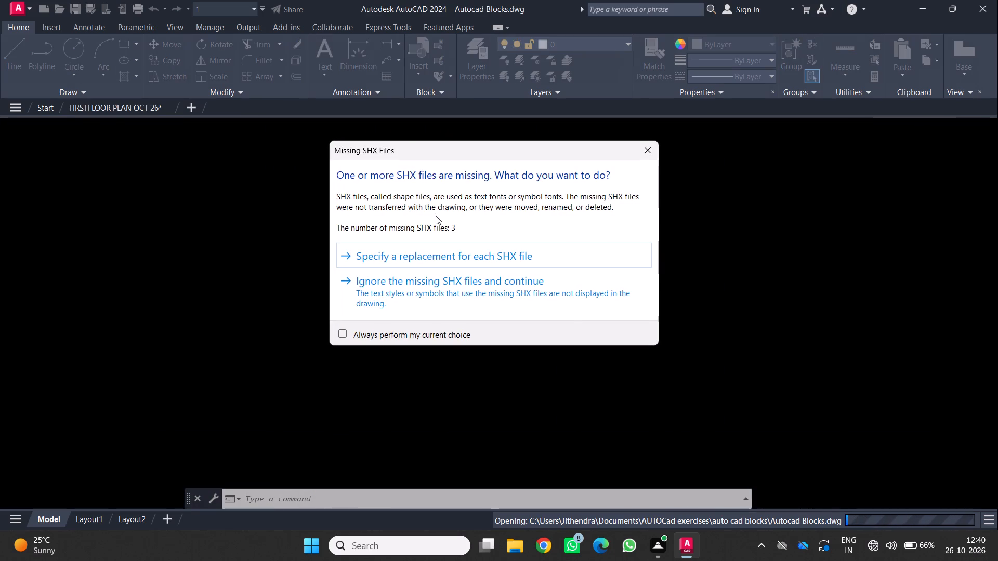
left_click(645, 153)
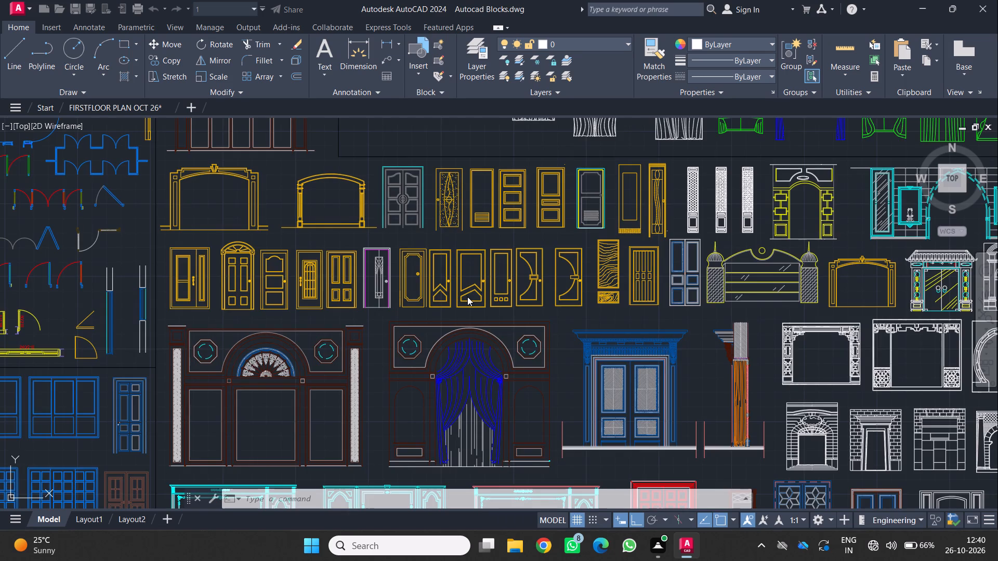
scroll(477, 291, "down", 3)
scroll(392, 315, "down", 1)
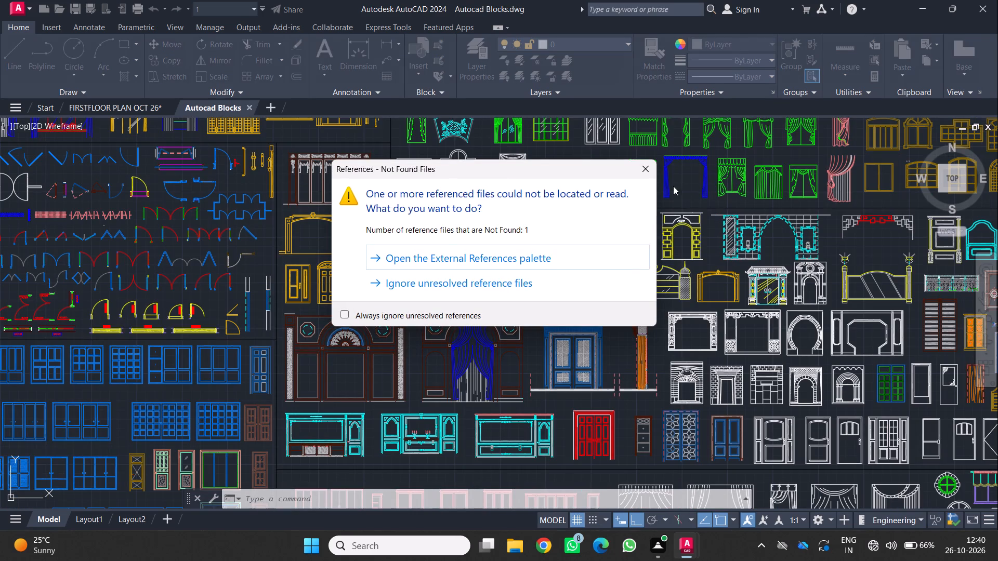
left_click(650, 168)
Look through the block library's categories to locate the Doors, Windows, & Curtains section.
scroll(542, 235, "down", 4)
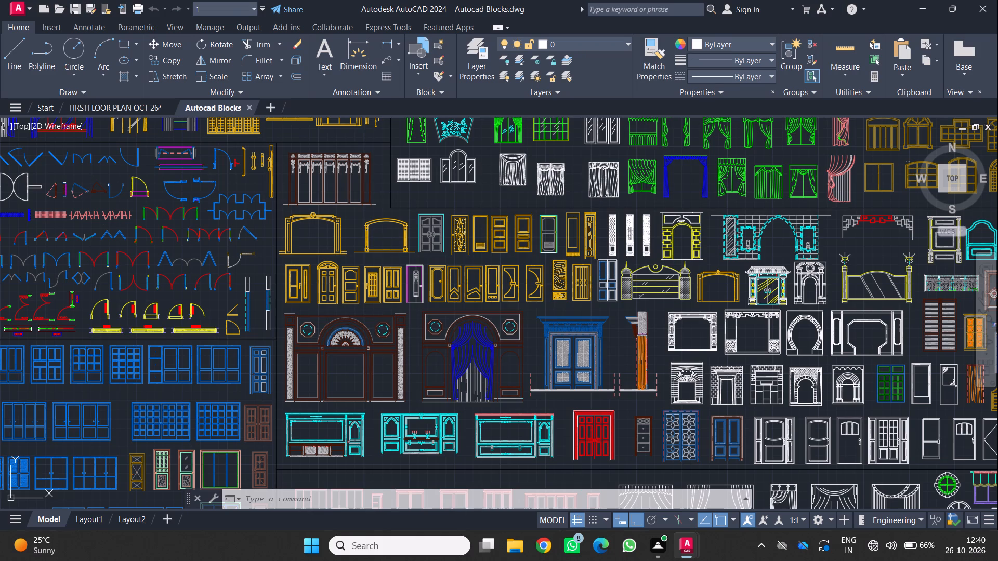
scroll(533, 237, "down", 2)
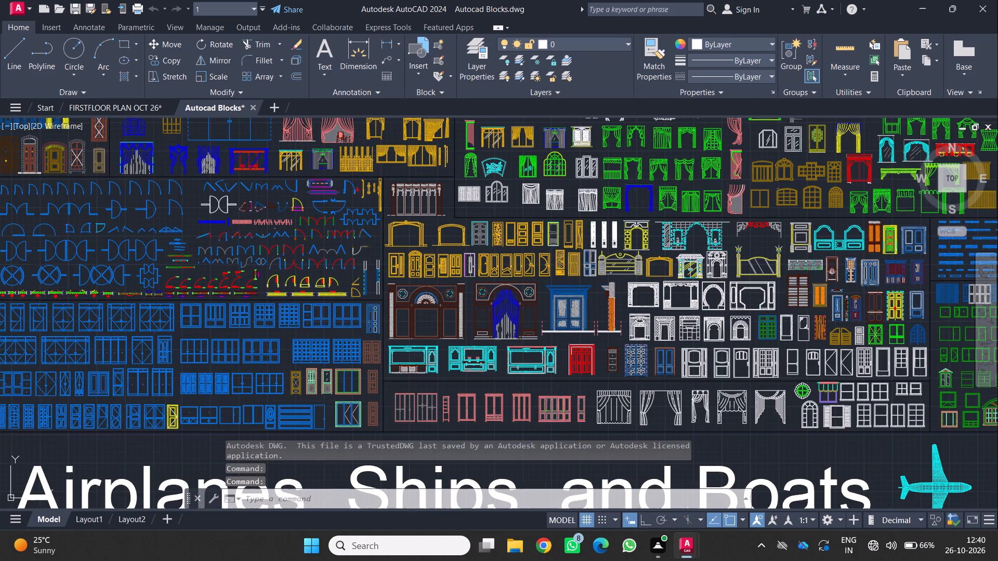
scroll(411, 237, "down", 3)
middle_click_drag(402, 236, 499, 359)
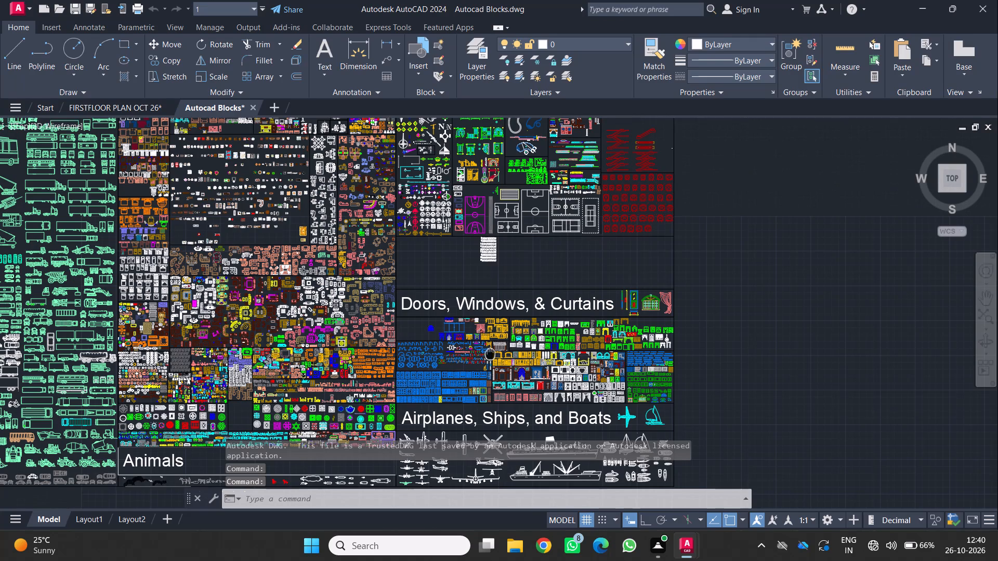
middle_click_drag(428, 258, 494, 387)
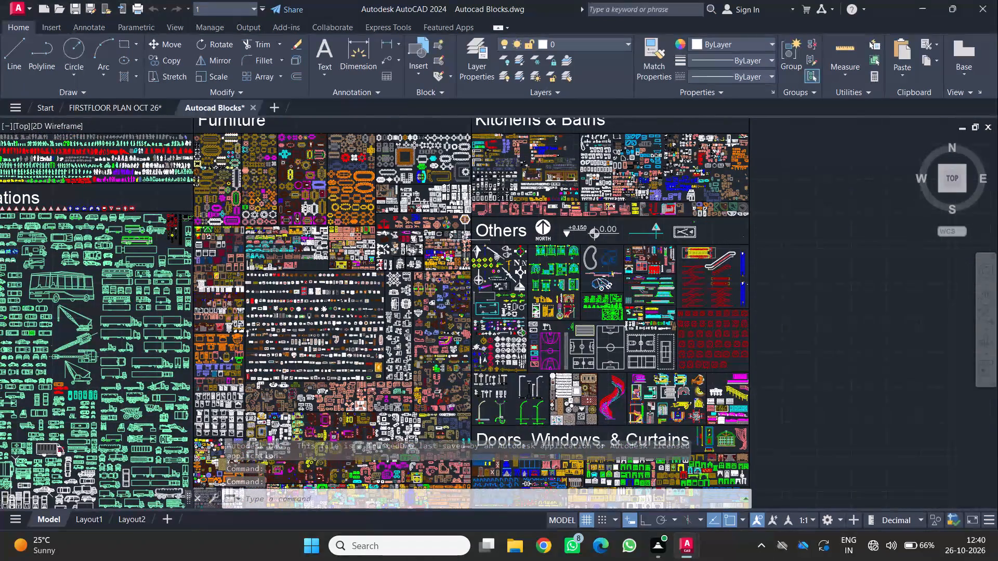
scroll(469, 228, "up", 1)
middle_click_drag(386, 215, 569, 368)
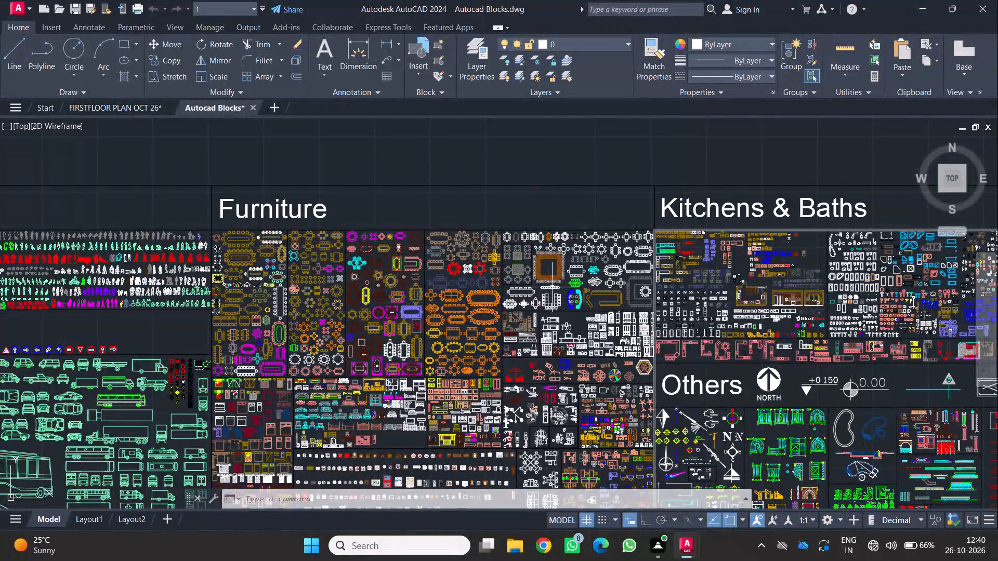
middle_click_drag(367, 317, 516, 238)
middle_click(517, 238)
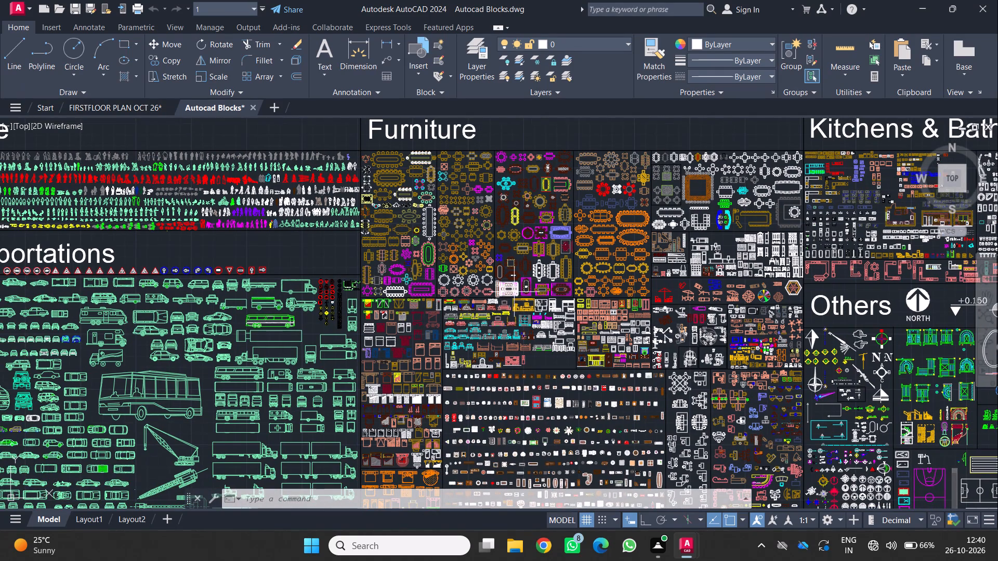
scroll(514, 292, "down", 1)
middle_click_drag(726, 280, 593, 266)
scroll(607, 249, "up", 3)
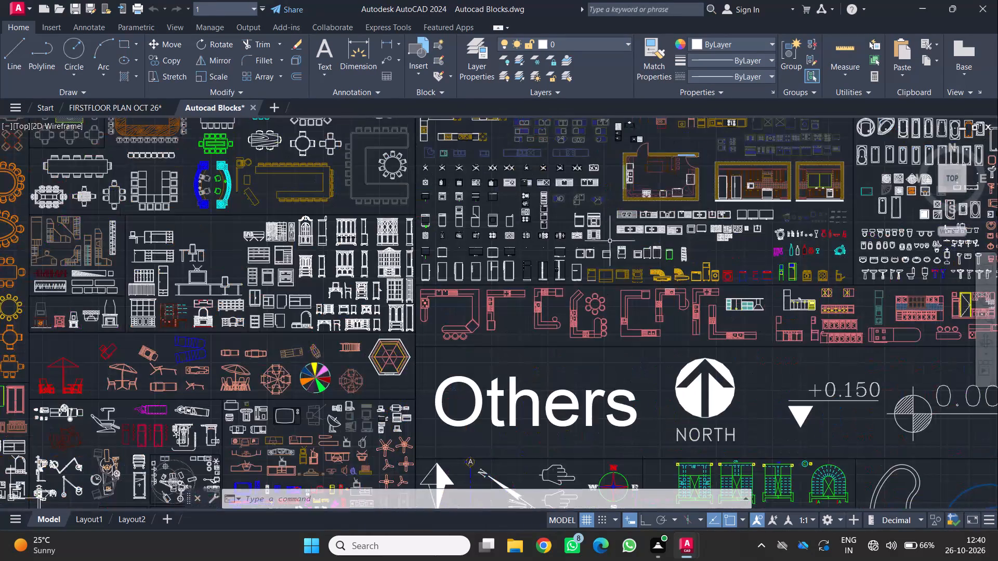
scroll(547, 287, "down", 2)
scroll(375, 361, "up", 1)
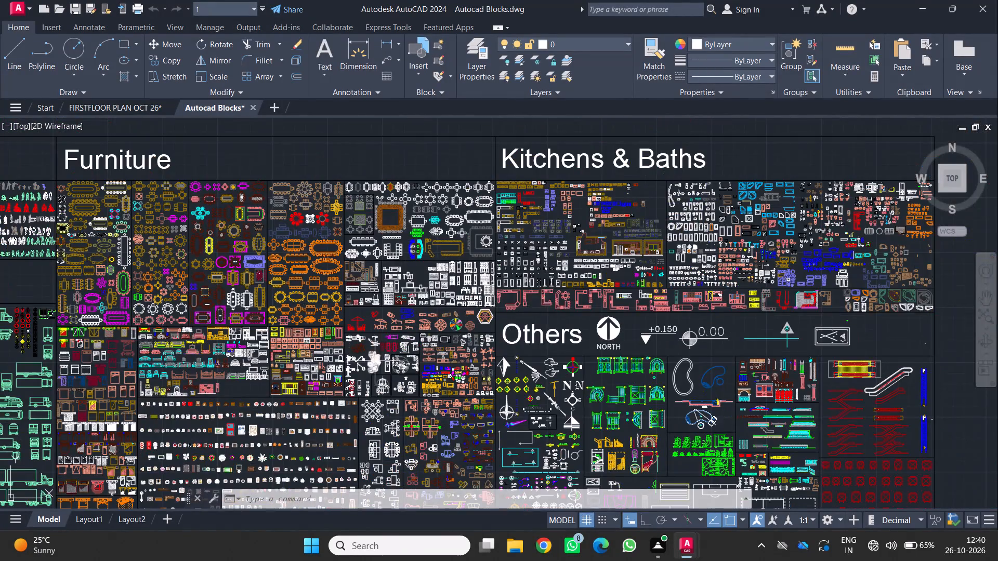
middle_click_drag(375, 363, 611, 266)
middle_click(611, 266)
scroll(354, 376, "down", 1)
middle_click_drag(359, 373, 557, 321)
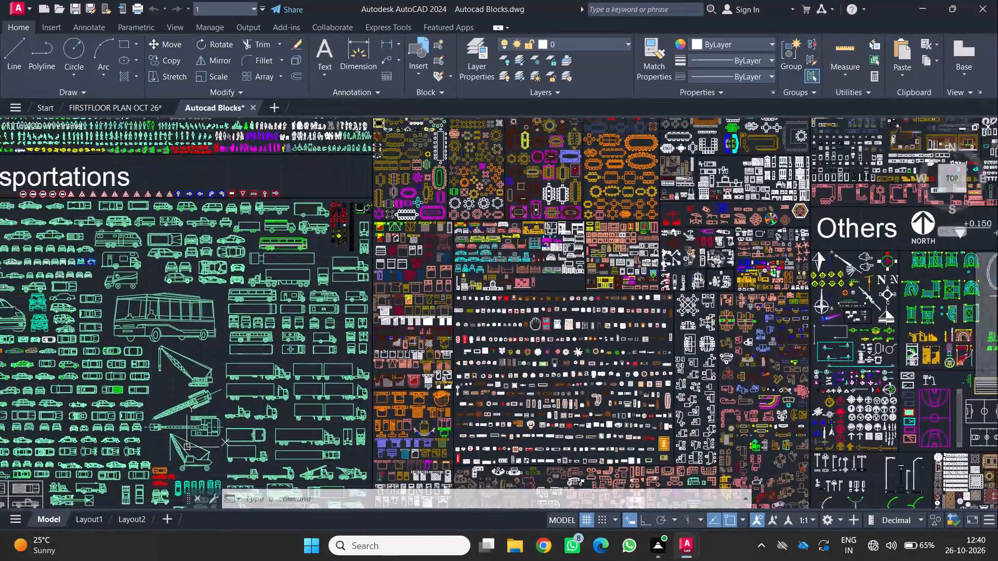
middle_click_drag(557, 321, 557, 321)
middle_click(557, 321)
middle_click(557, 321)
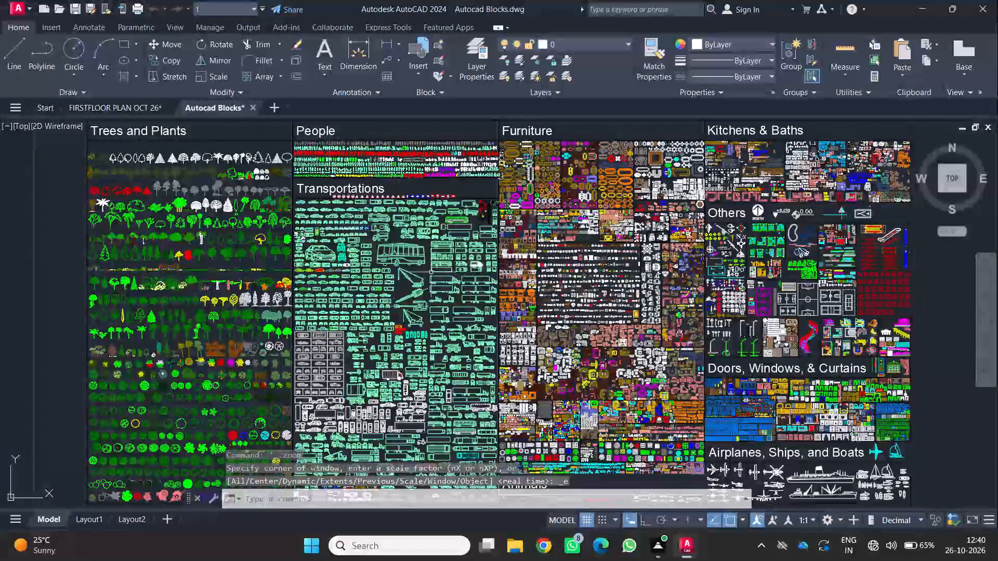
middle_click_drag(606, 266, 570, 257)
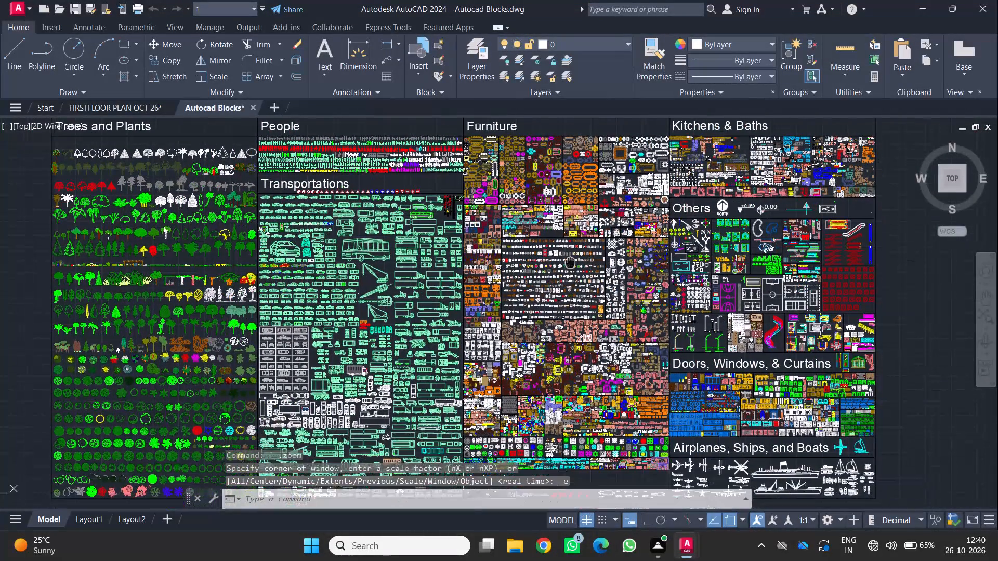
middle_click_drag(570, 257, 570, 255)
middle_click(570, 255)
Copy the last red-arc single-swing door plan block, in the row above the yellow doors, to the clipboard.
scroll(574, 357, "up", 1)
middle_click_drag(798, 375, 796, 370)
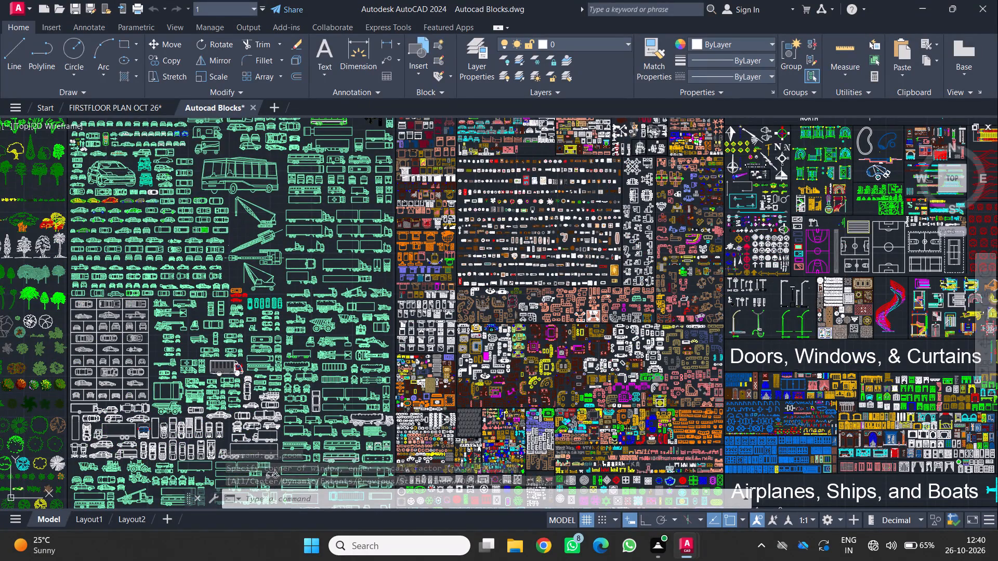
middle_click_drag(796, 370, 687, 312)
middle_click(687, 312)
scroll(725, 373, "up", 2)
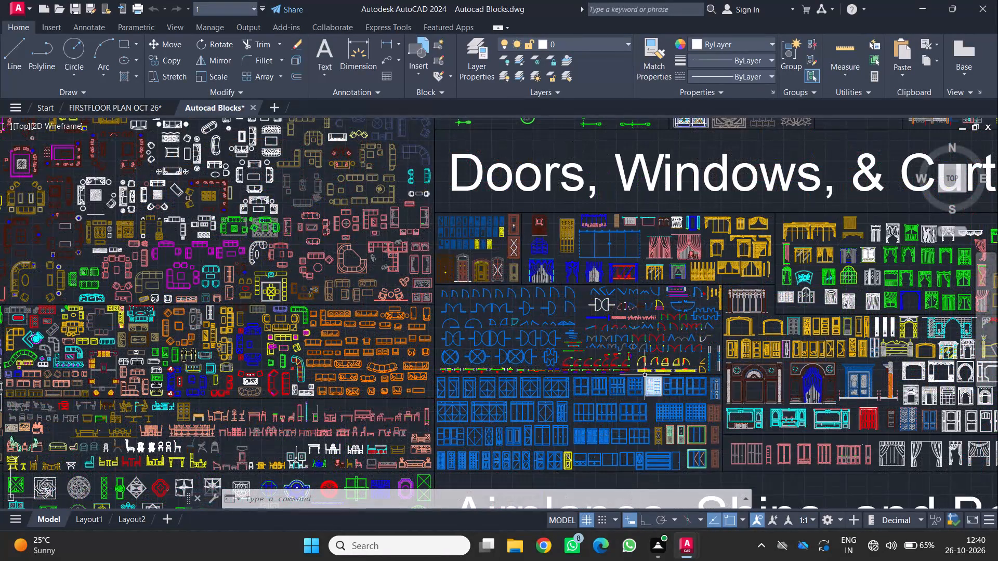
scroll(621, 356, "up", 2)
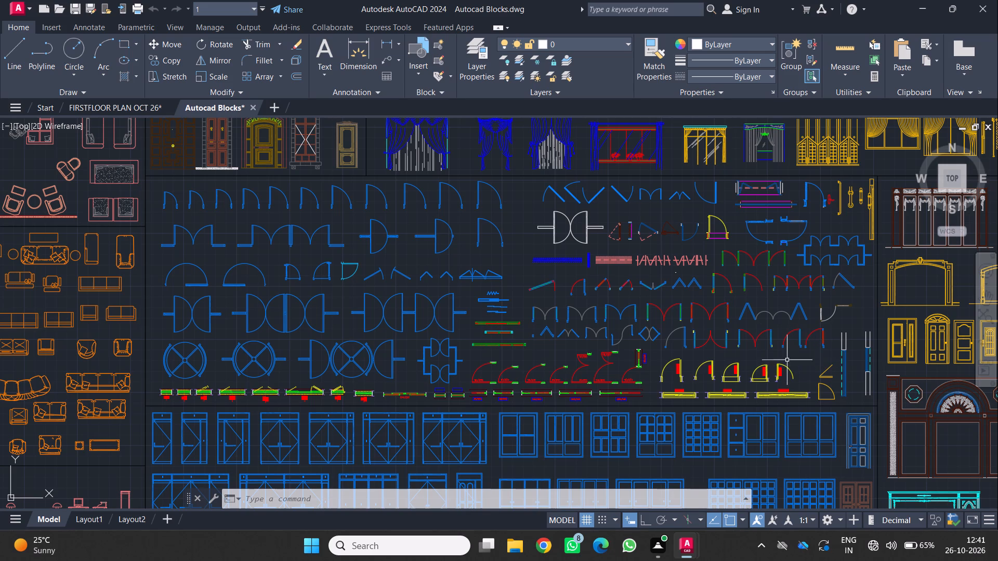
scroll(767, 327, "up", 1)
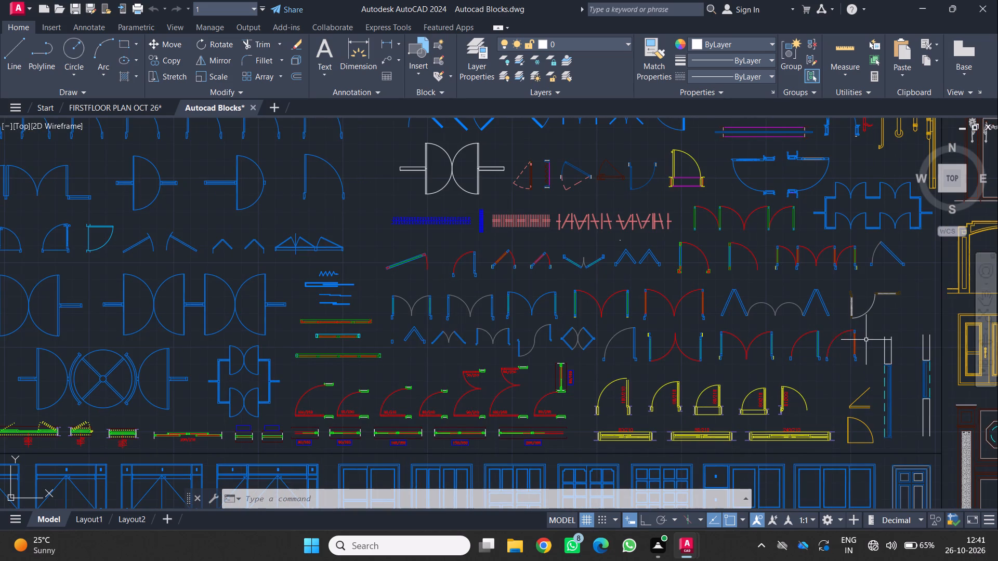
scroll(856, 354, "up", 2)
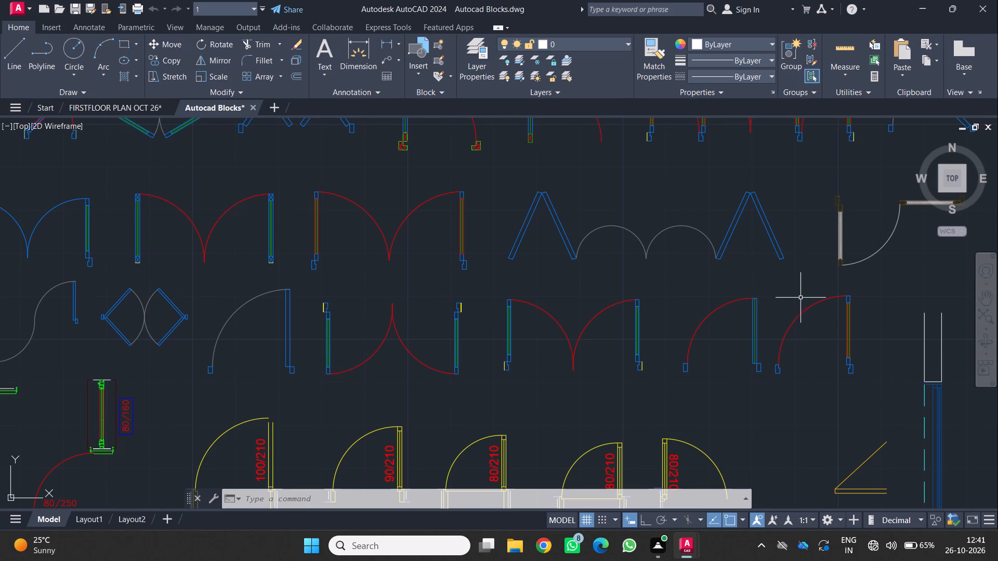
left_click(774, 275)
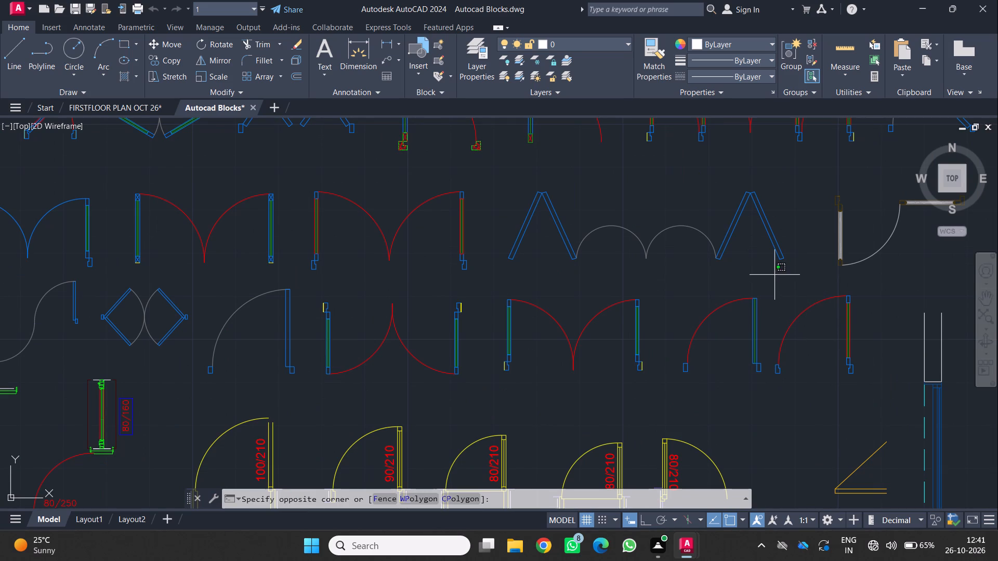
left_click(873, 384)
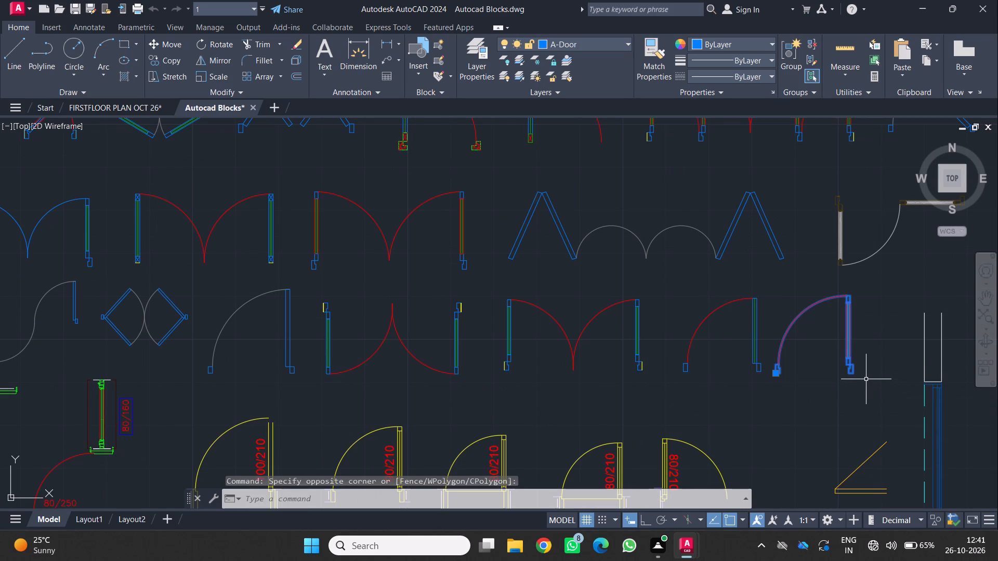
key("ctrl+c")
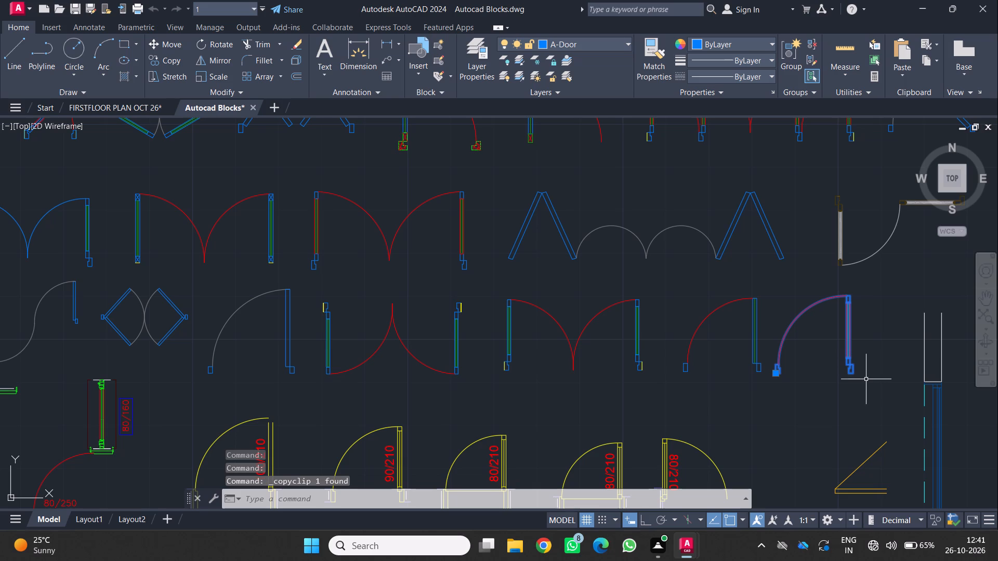
Switch to the FIRSTFLOOR PLAN OCT 26 drawing and paste the copied door block at two points above the plan's upper left corner.
left_click(104, 106)
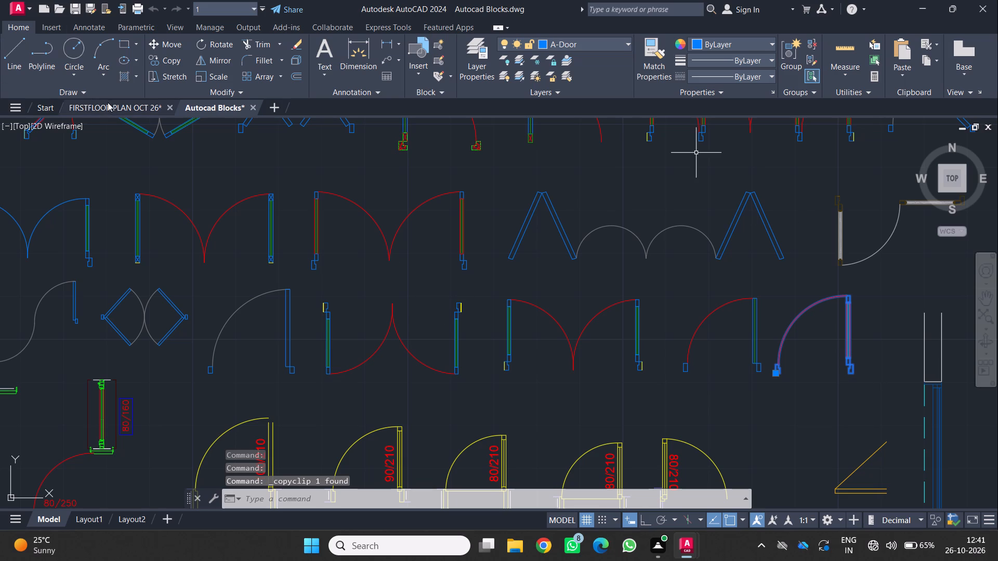
left_click(108, 105)
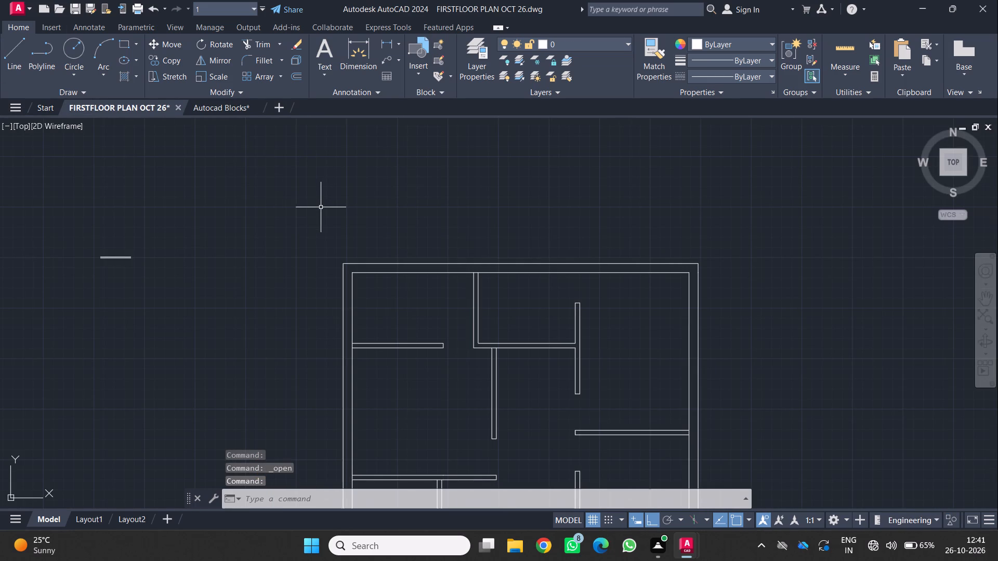
key("ctrl+v")
left_click(361, 225)
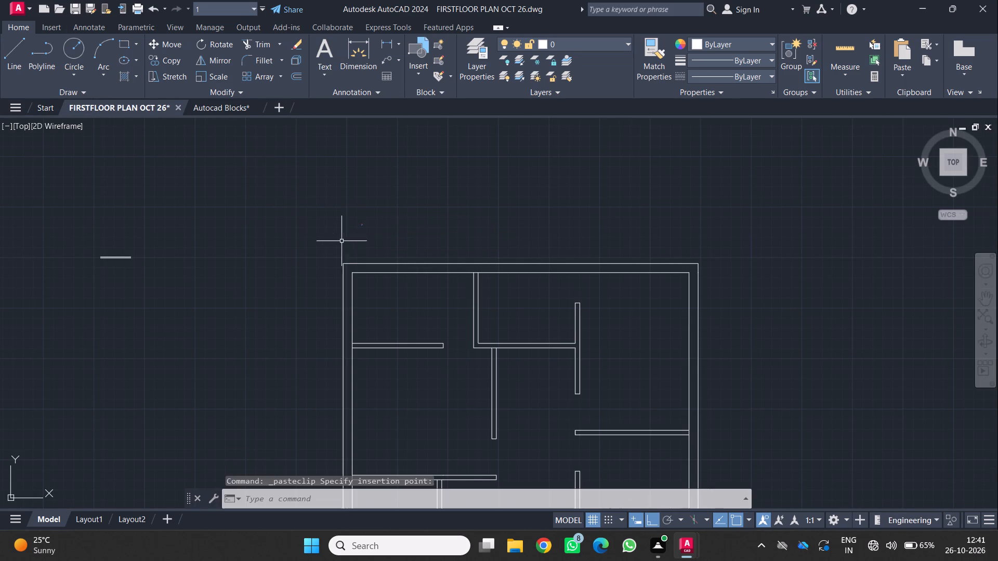
key("space")
scroll(386, 189, "up", 2)
scroll(321, 259, "up", 1)
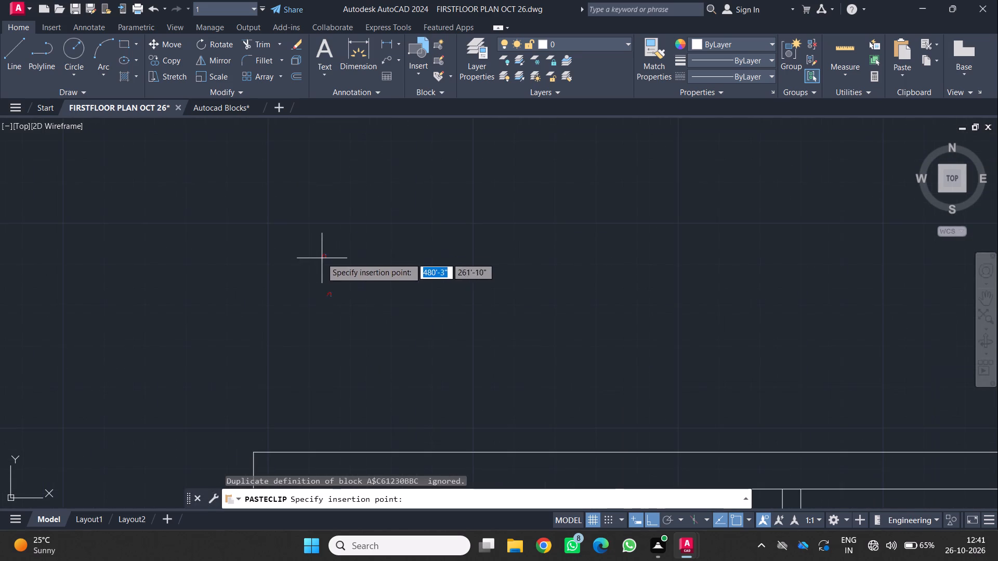
scroll(309, 271, "up", 1)
left_click(309, 270)
key("Escape")
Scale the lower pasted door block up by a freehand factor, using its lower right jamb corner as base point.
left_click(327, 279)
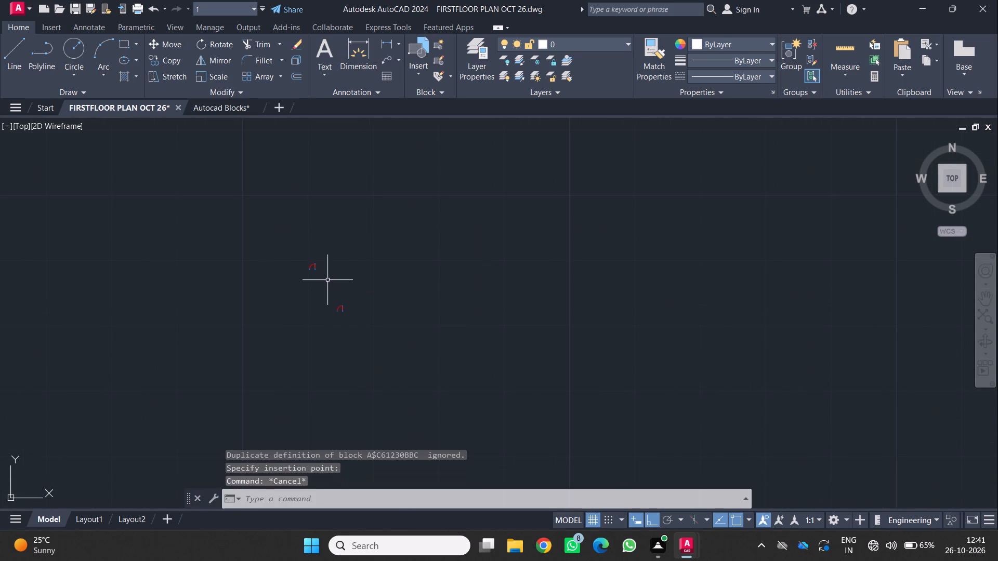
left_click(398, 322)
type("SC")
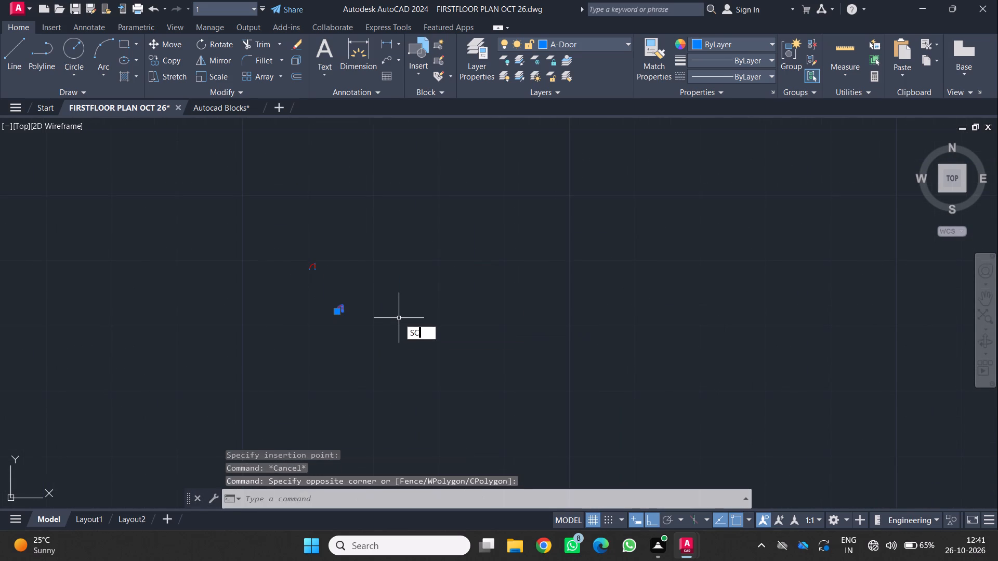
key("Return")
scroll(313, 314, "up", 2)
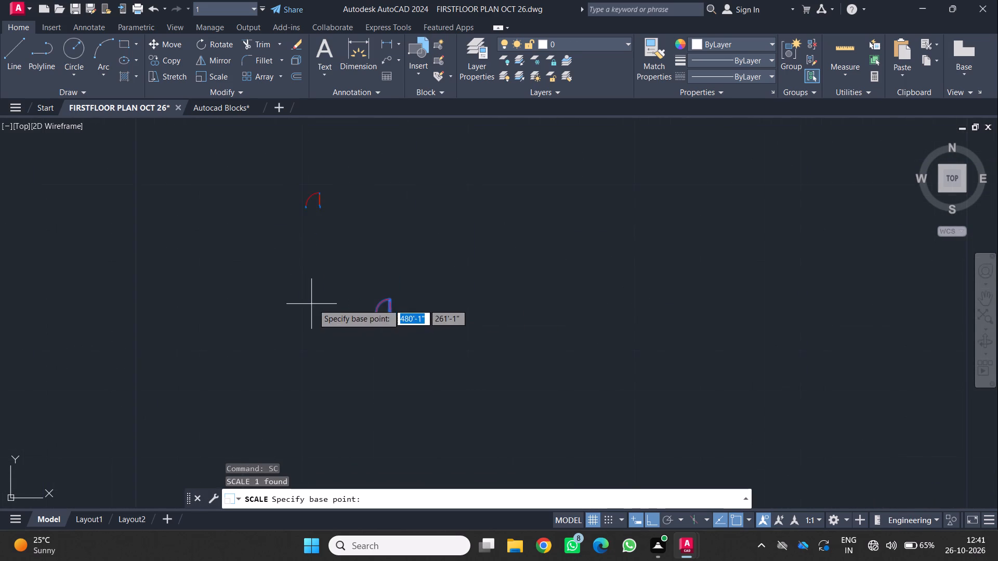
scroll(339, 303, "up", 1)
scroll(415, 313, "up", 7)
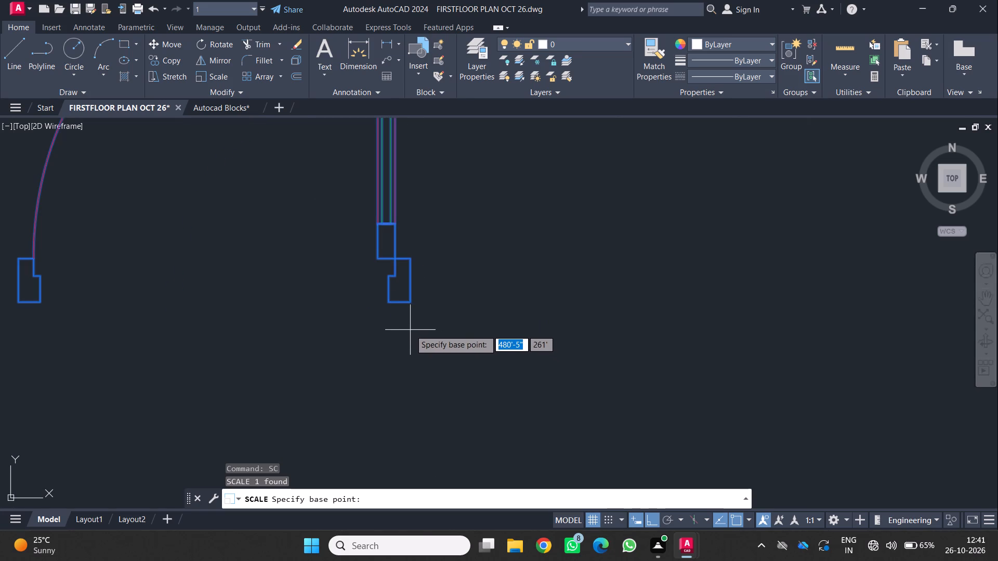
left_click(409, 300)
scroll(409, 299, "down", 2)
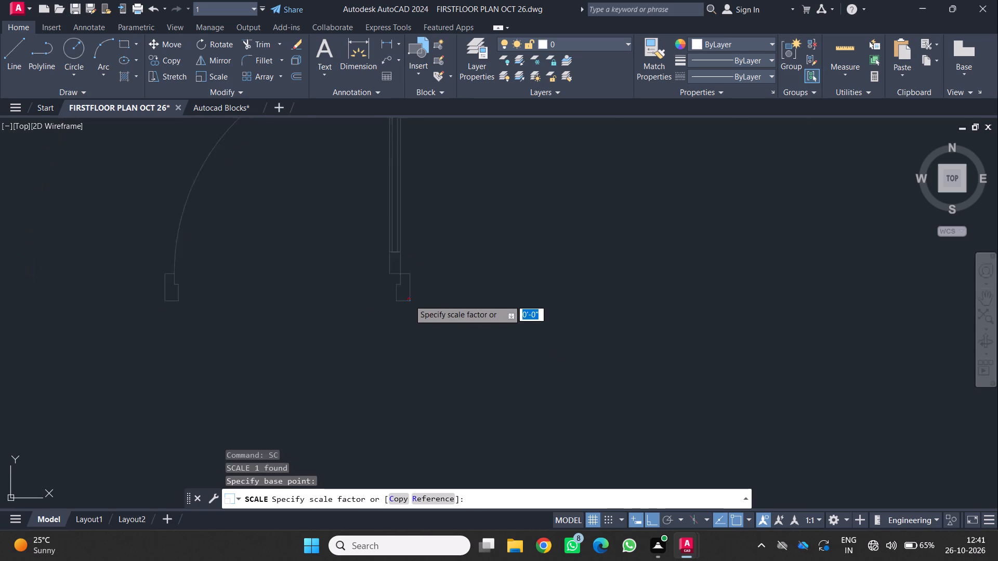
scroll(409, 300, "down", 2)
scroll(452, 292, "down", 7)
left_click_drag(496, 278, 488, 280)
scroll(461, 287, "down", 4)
Delete the other, much smaller door block copy beside the enlarged one.
scroll(467, 295, "up", 1)
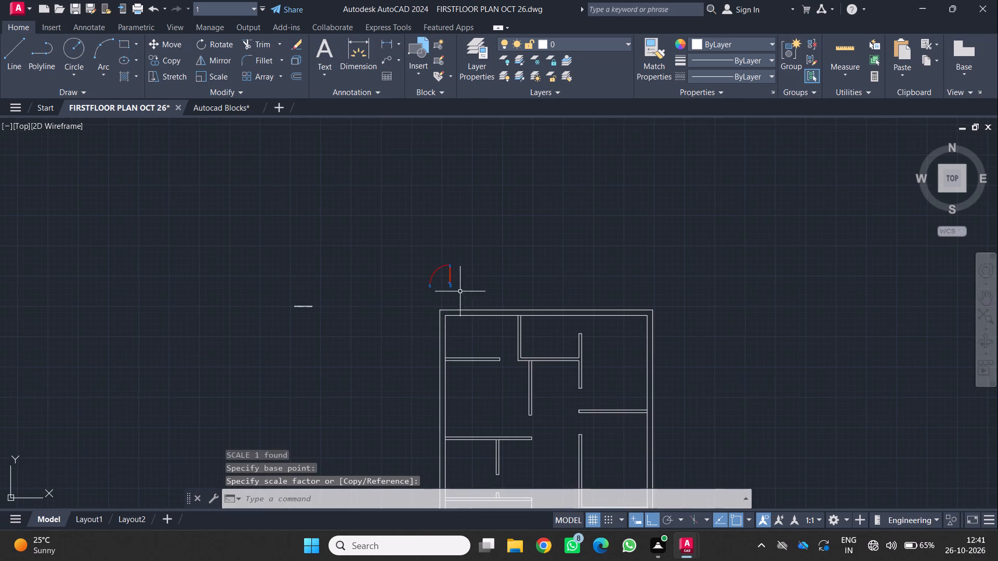
scroll(448, 292, "up", 7)
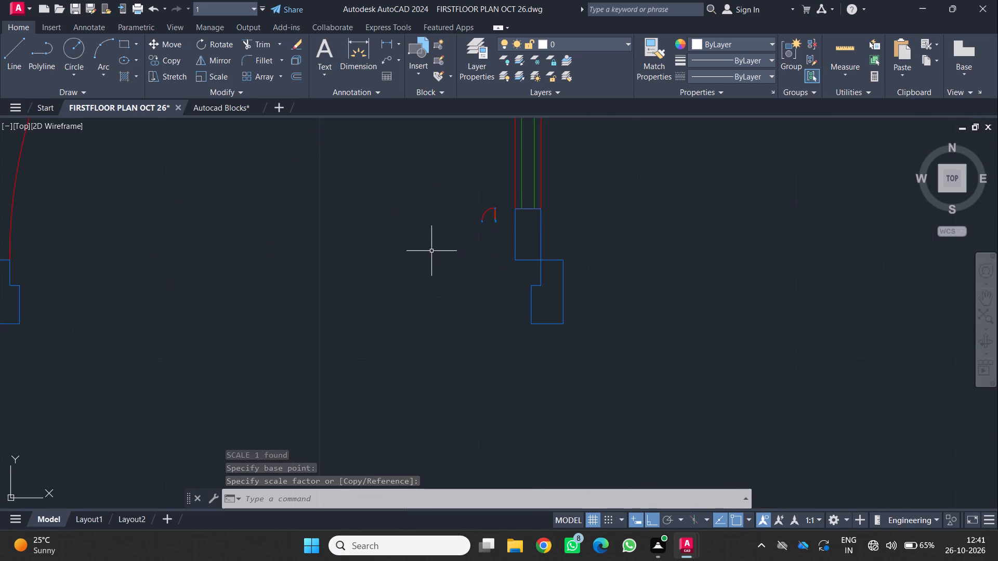
left_click(487, 212)
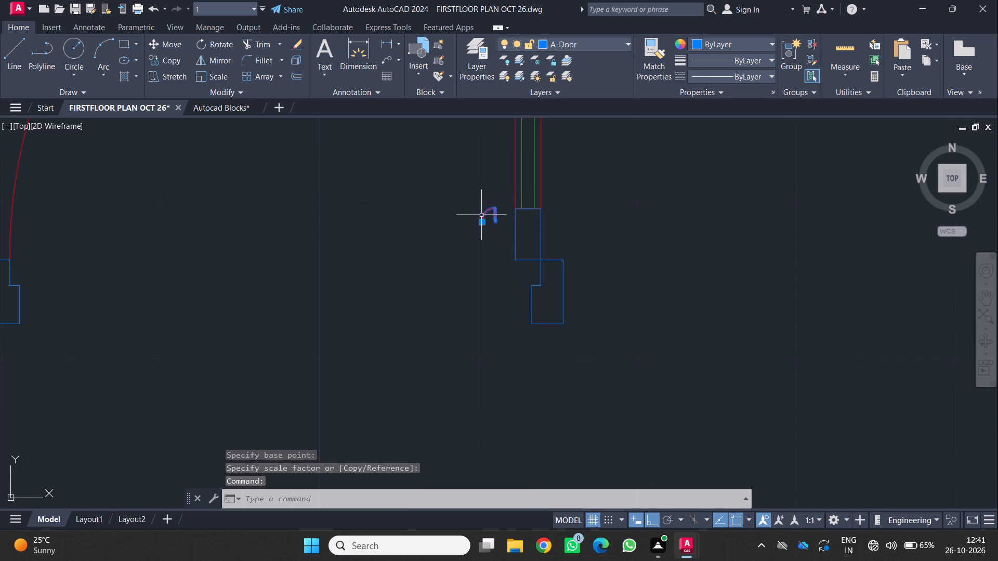
key("Delete")
Scale the remaining door block by reference from its lower right corner, taking its overall jamb-to-jamb width as reference and 2'6" as new length.
scroll(478, 225, "down", 7)
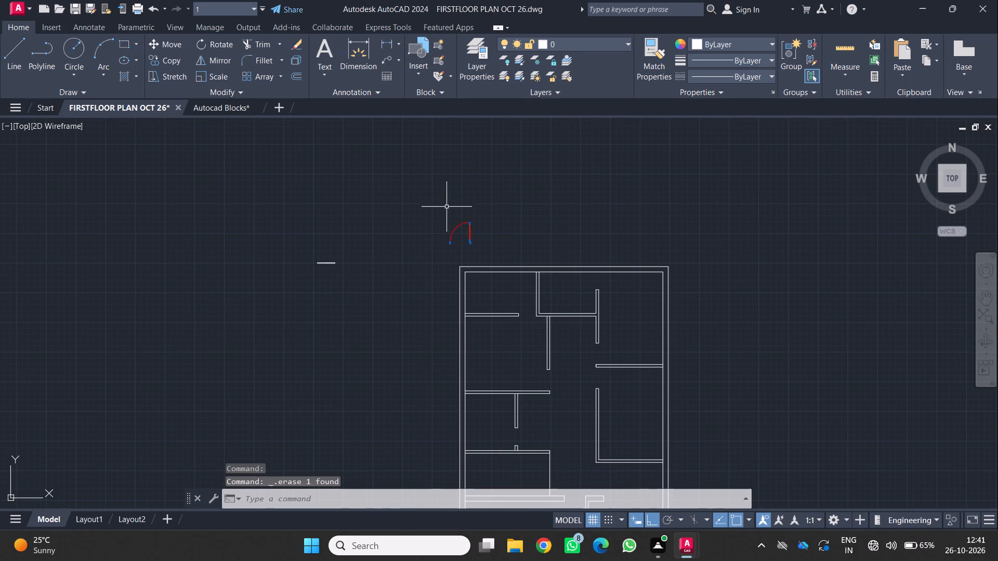
left_click(439, 199)
scroll(476, 253, "up", 2)
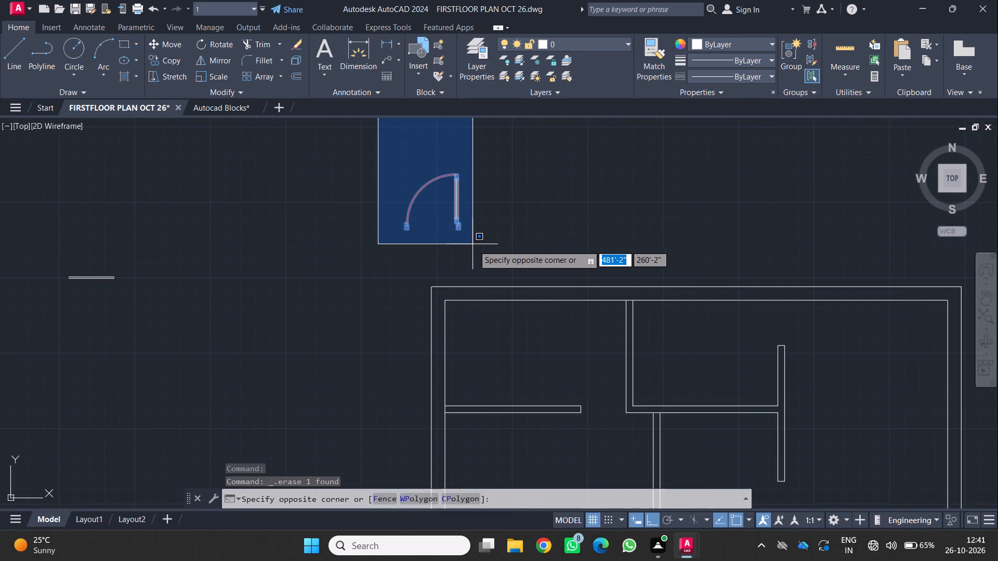
left_click(477, 250)
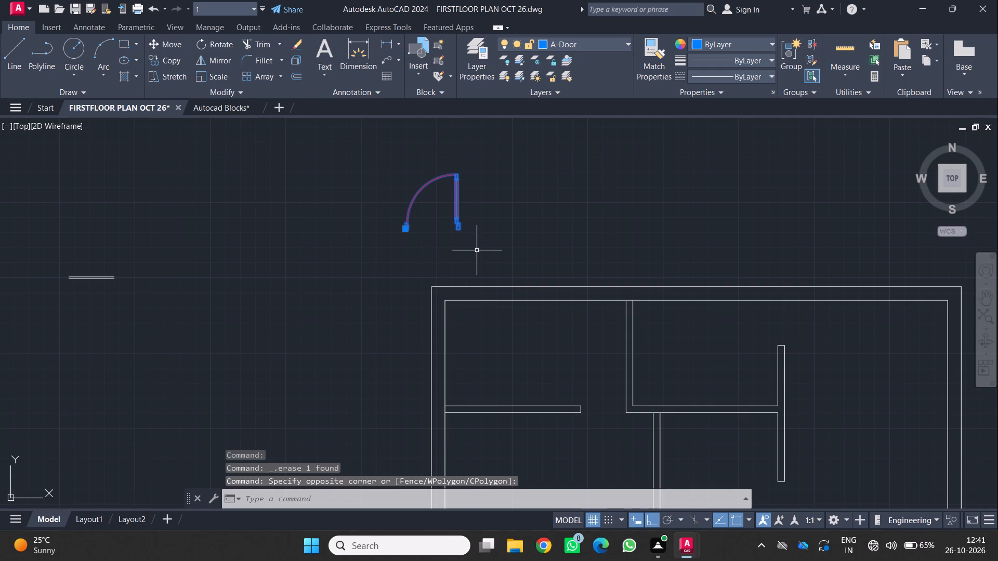
type("SC")
key("Return")
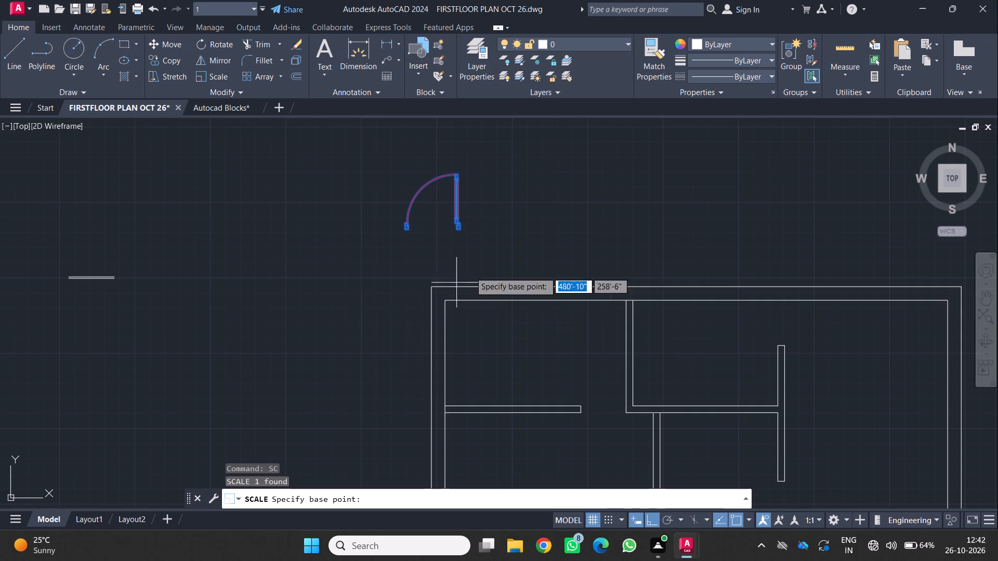
scroll(464, 260, "up", 2)
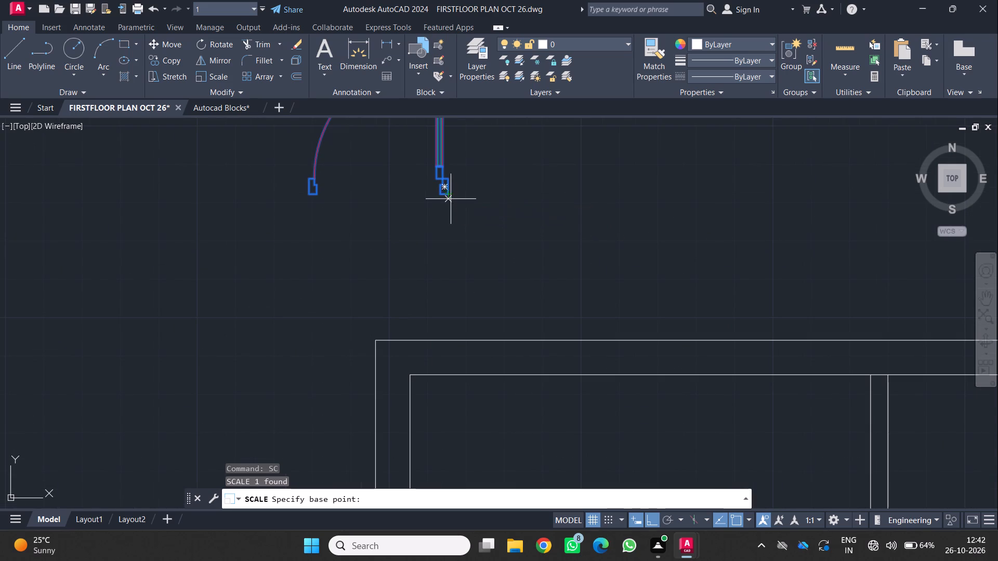
left_click(447, 195)
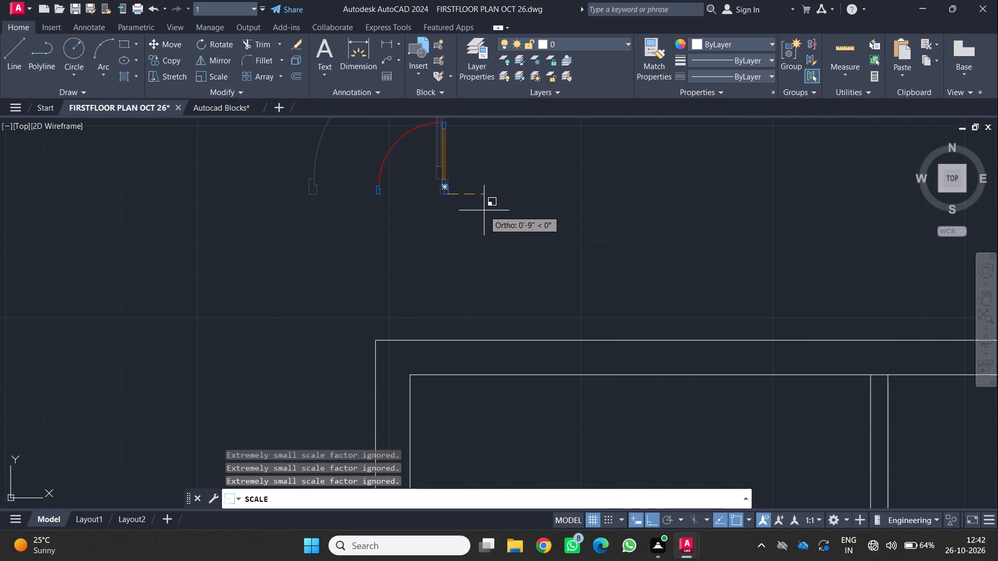
scroll(477, 218, "down", 1)
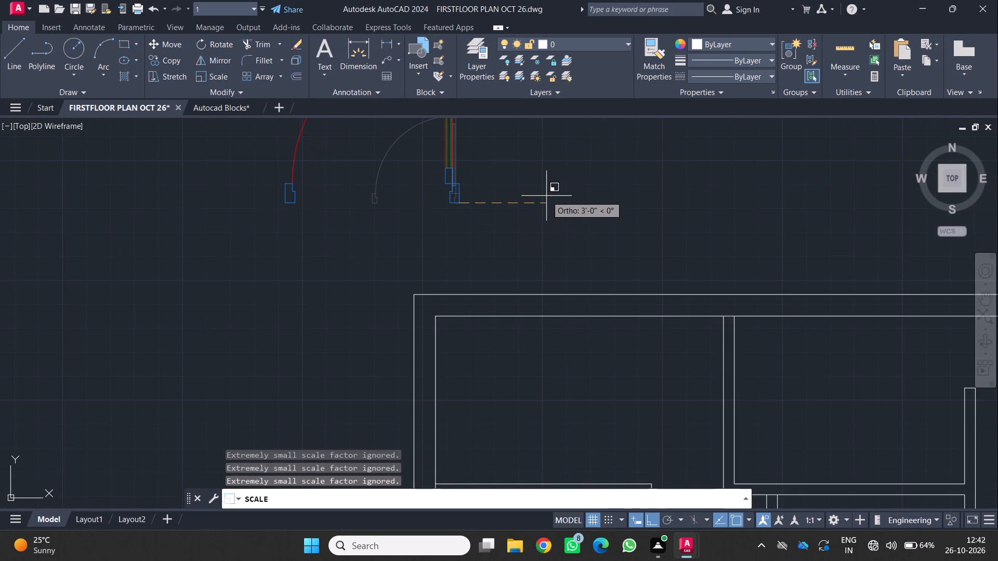
key("r")
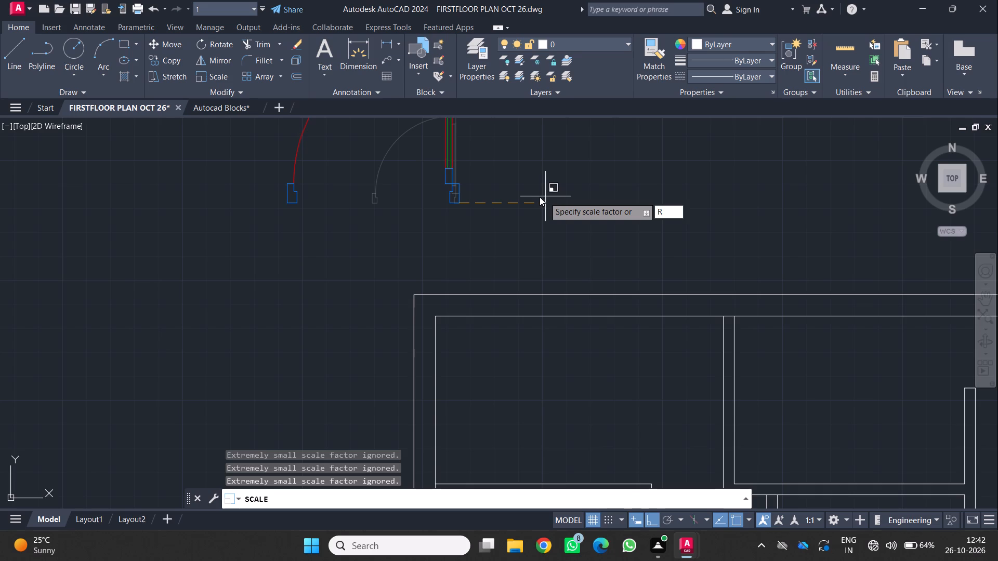
key("Return")
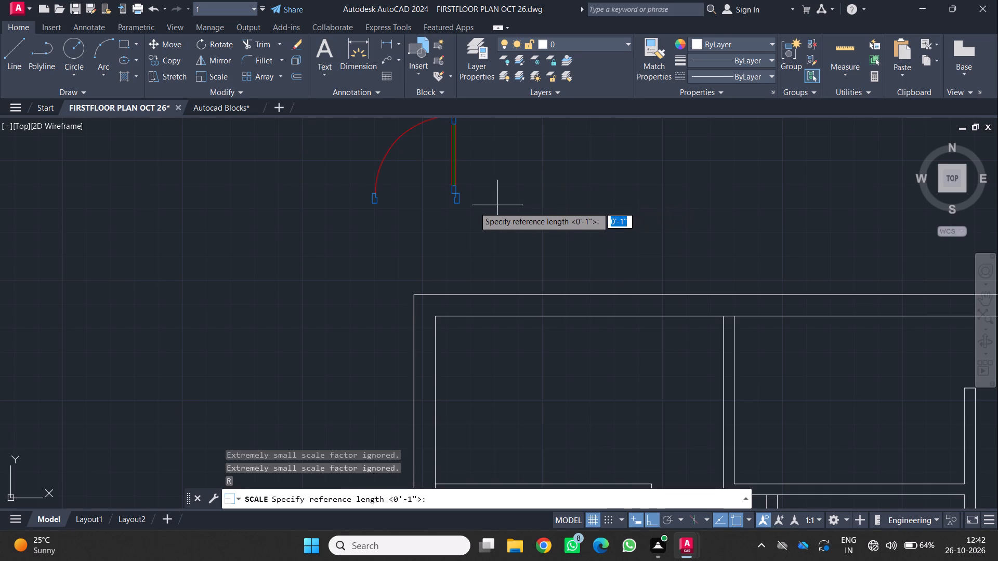
scroll(464, 204, "up", 5)
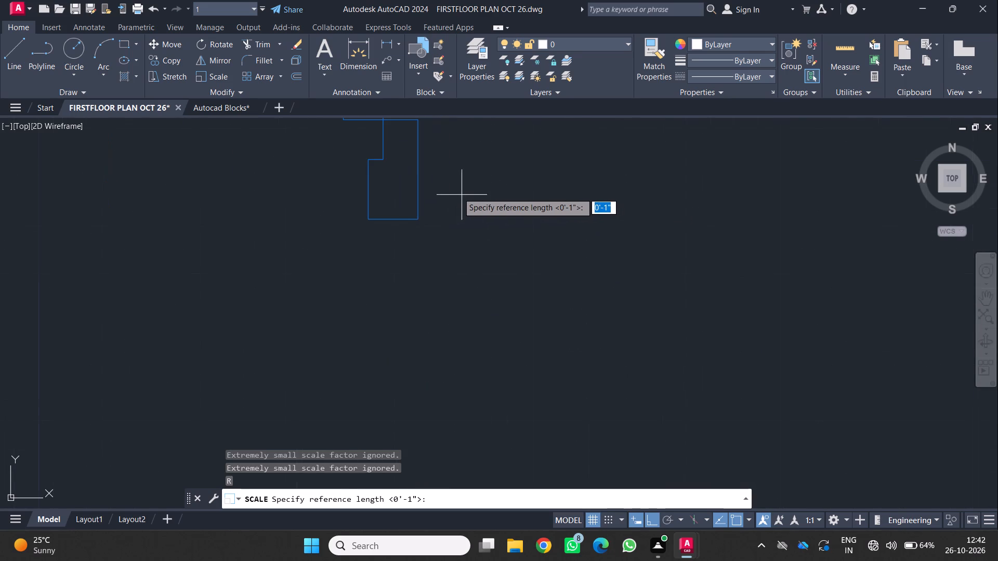
left_click(419, 217)
scroll(419, 213, "down", 4)
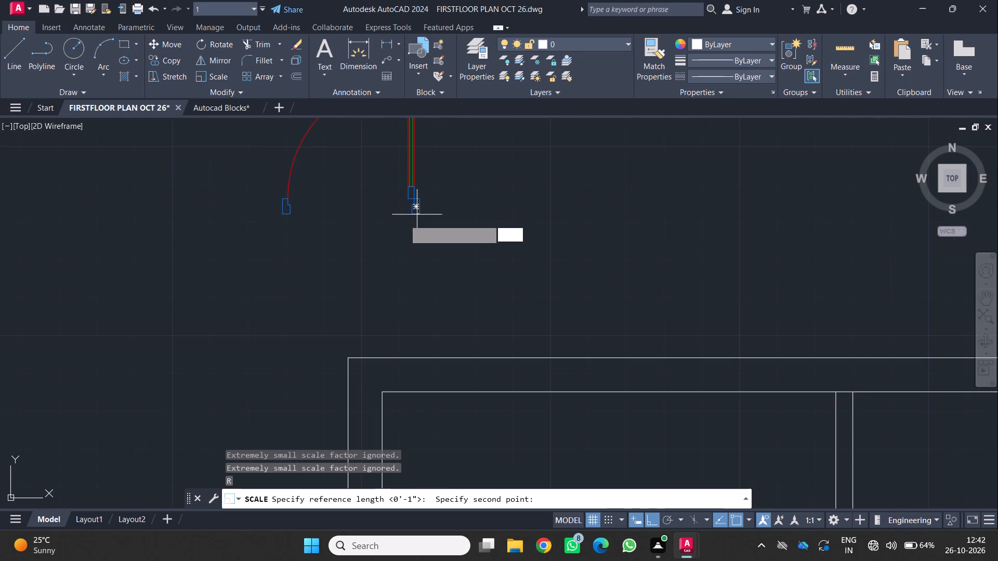
middle_click_drag(341, 225, 478, 270)
middle_click(478, 270)
scroll(436, 264, "up", 3)
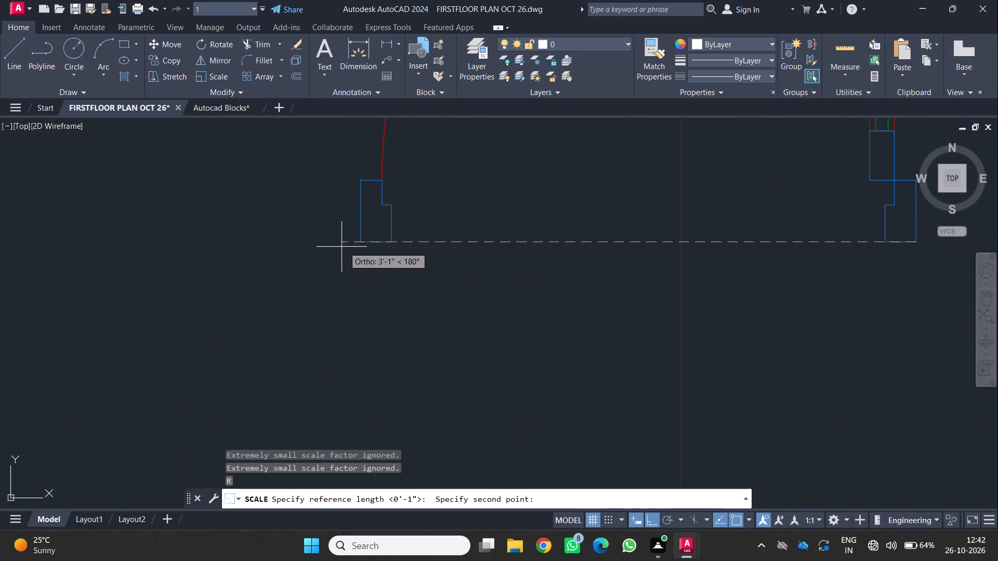
left_click(361, 243)
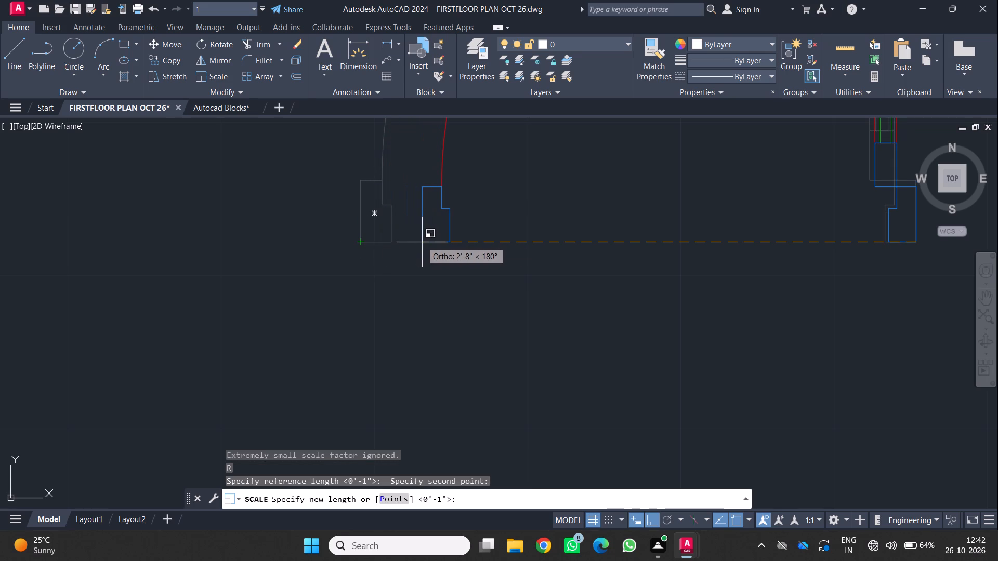
type("2'")
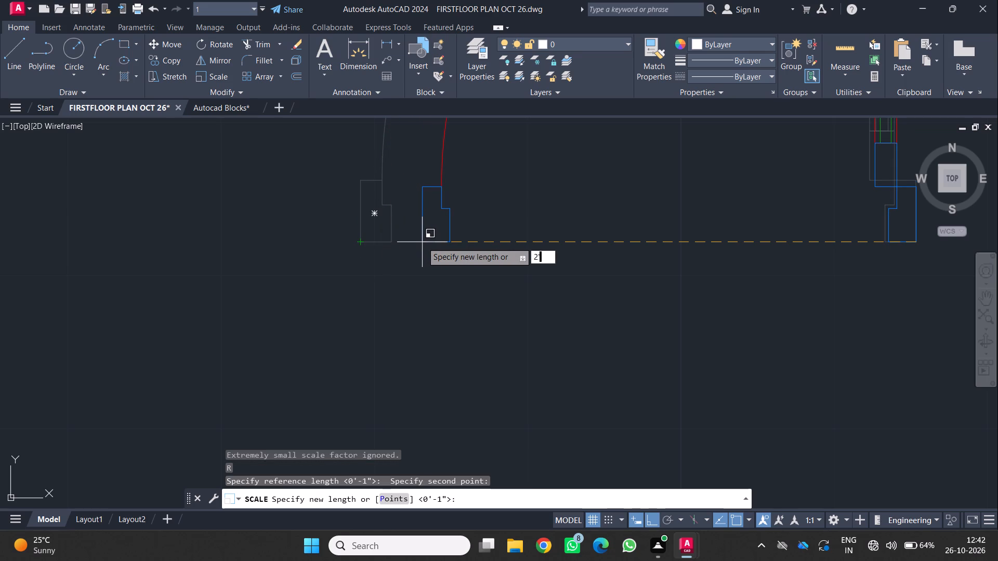
key("6")
key("Return")
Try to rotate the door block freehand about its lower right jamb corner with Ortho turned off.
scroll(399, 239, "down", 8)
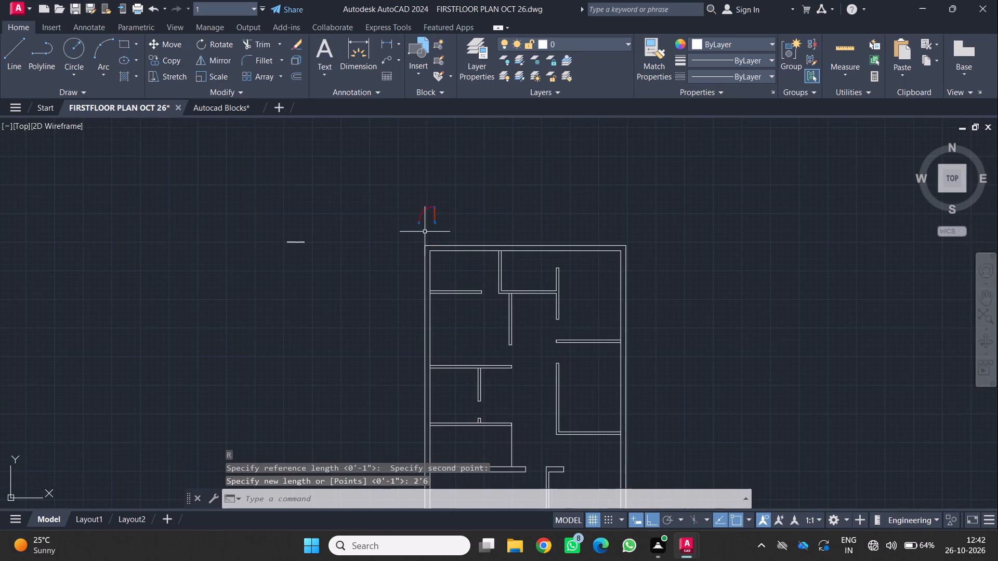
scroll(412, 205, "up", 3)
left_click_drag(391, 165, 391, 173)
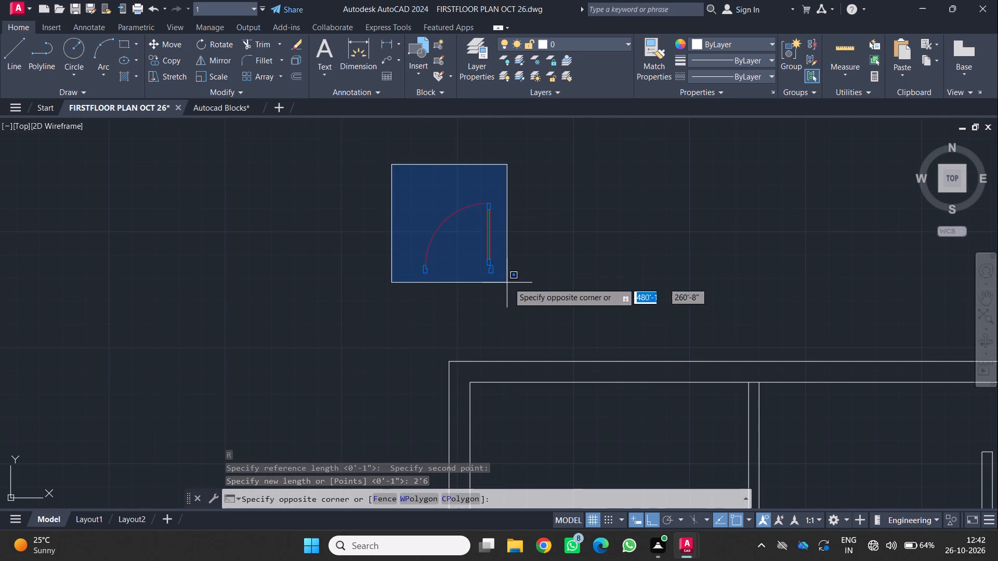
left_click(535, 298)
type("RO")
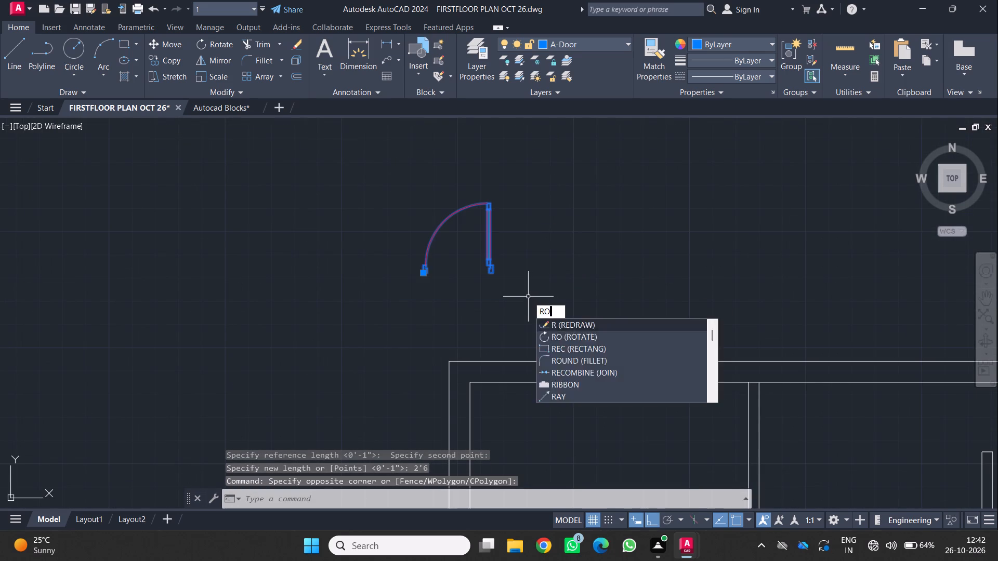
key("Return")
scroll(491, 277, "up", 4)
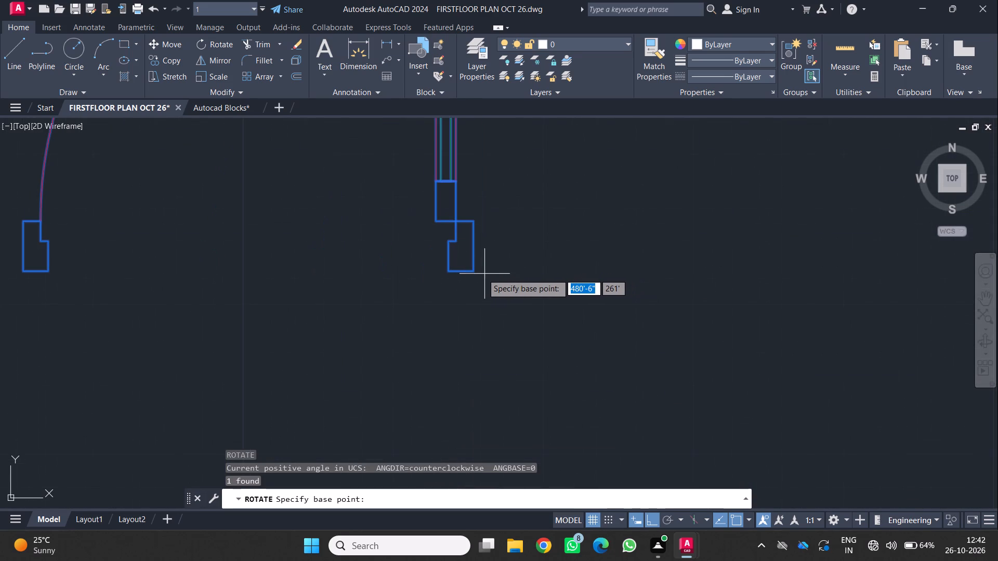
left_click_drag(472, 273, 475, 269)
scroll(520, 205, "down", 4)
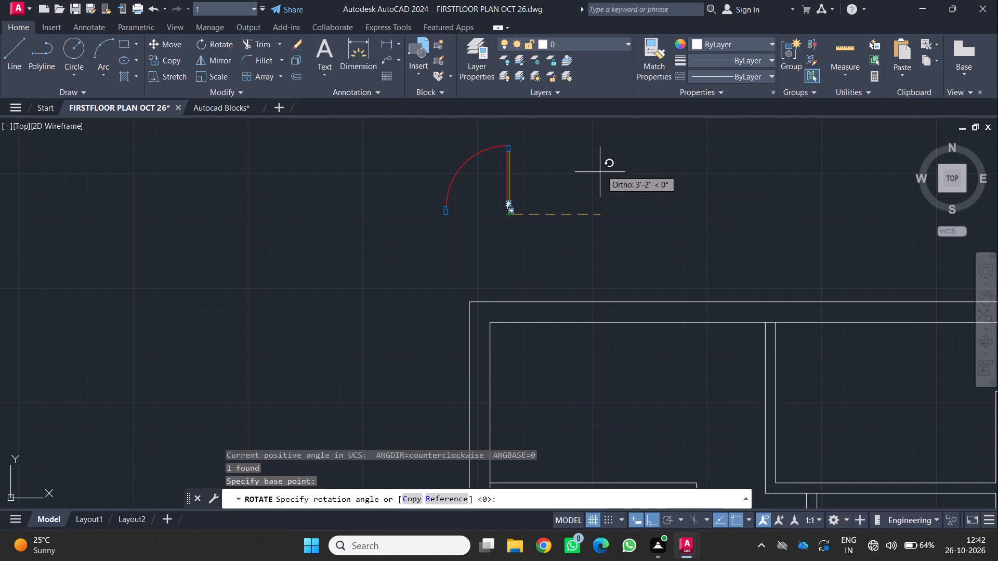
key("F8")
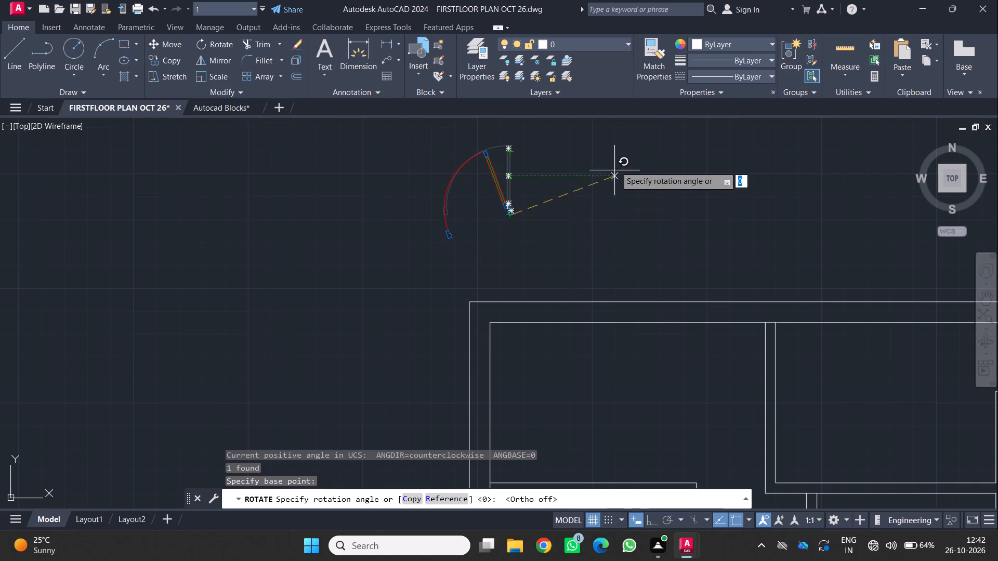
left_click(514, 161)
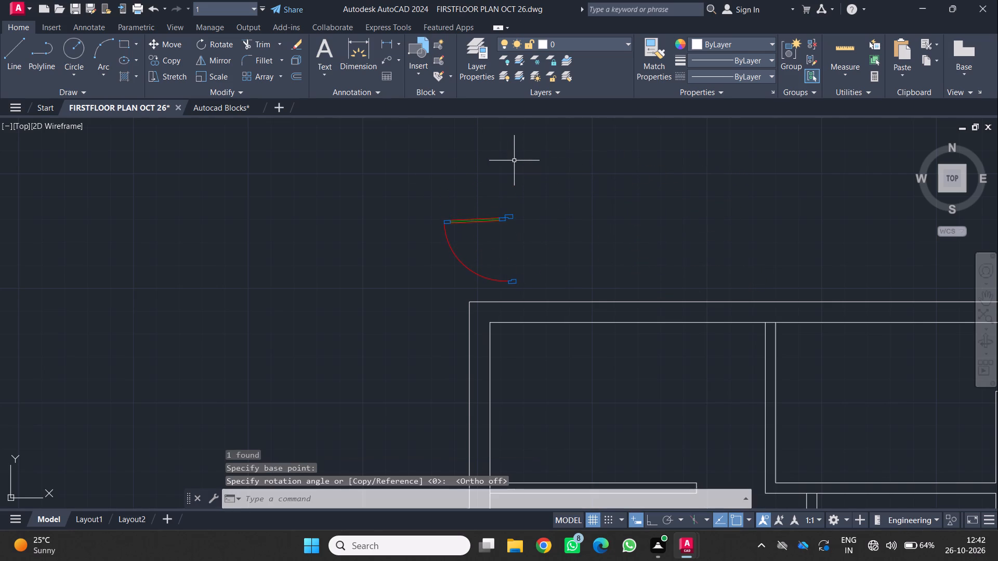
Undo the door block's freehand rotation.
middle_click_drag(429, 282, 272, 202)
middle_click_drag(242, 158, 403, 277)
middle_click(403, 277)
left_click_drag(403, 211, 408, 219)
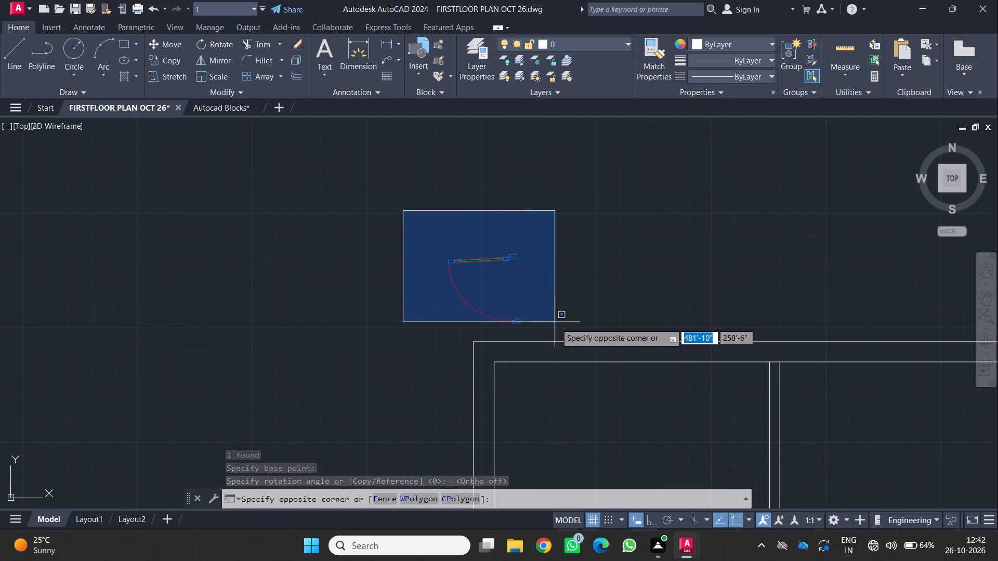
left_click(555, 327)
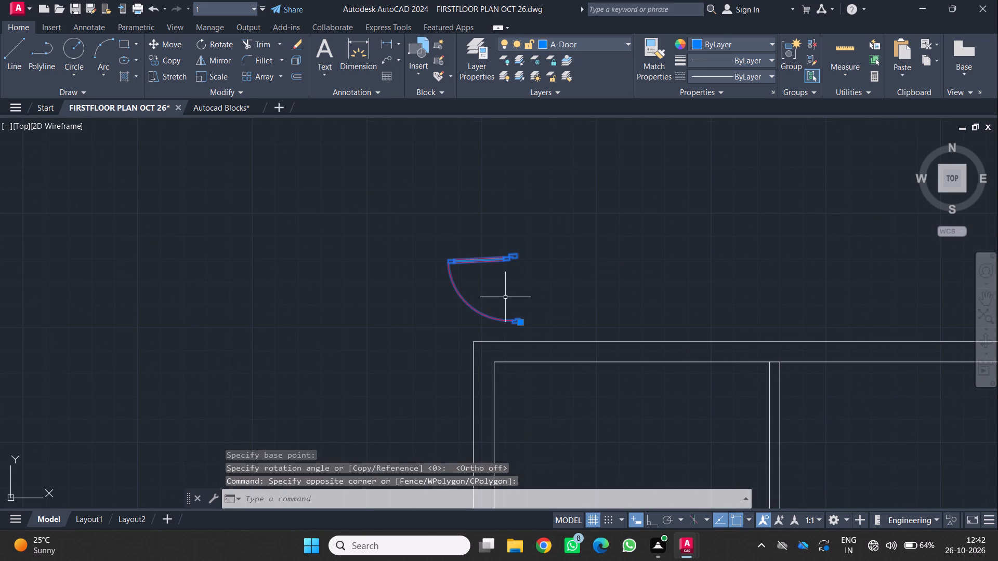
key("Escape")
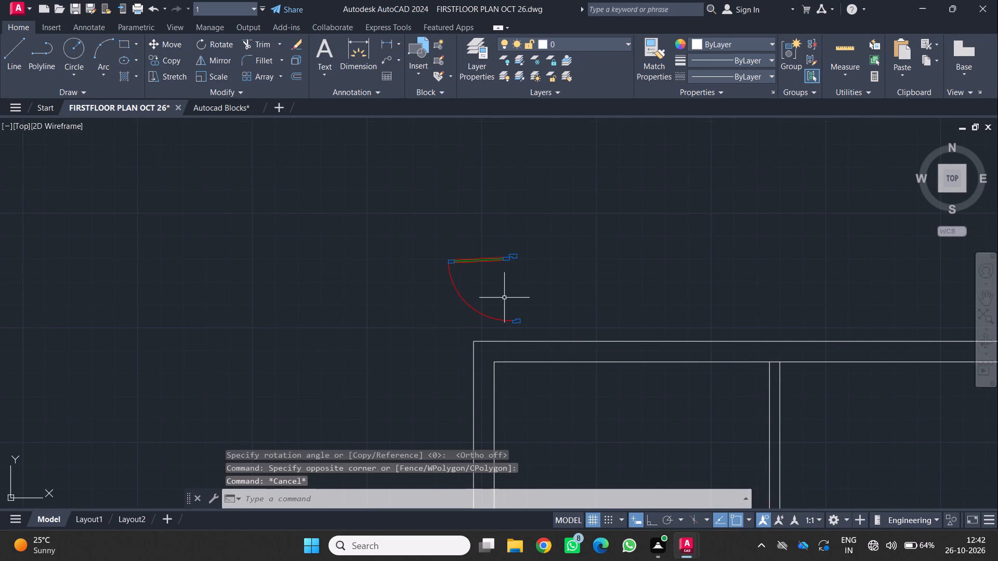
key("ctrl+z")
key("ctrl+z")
Rotate the door block 90° counterclockwise about its lower right jamb corner, keeping Ortho on.
left_click(406, 176)
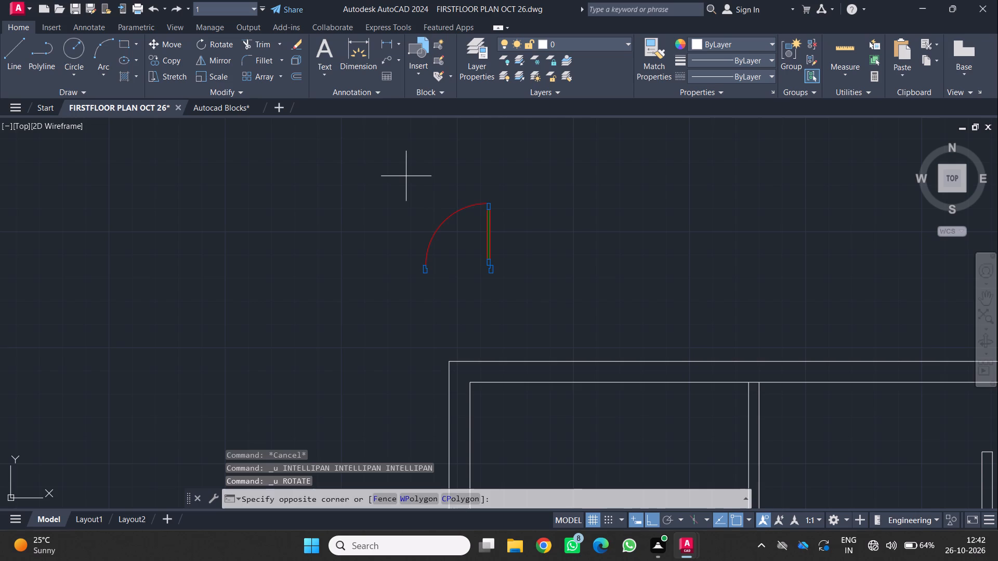
left_click(522, 297)
key("r")
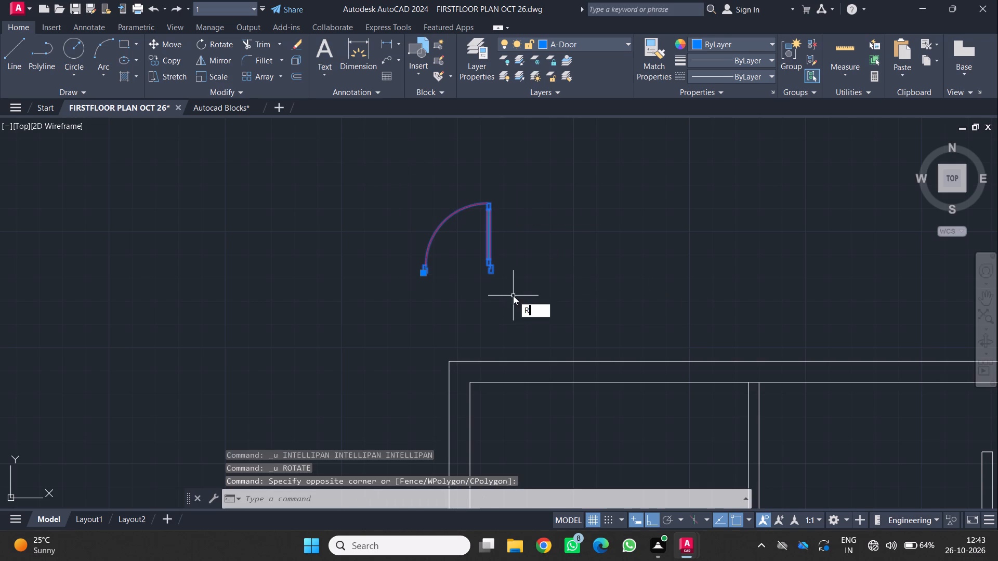
key("o")
key("Return")
scroll(492, 278, "up", 1)
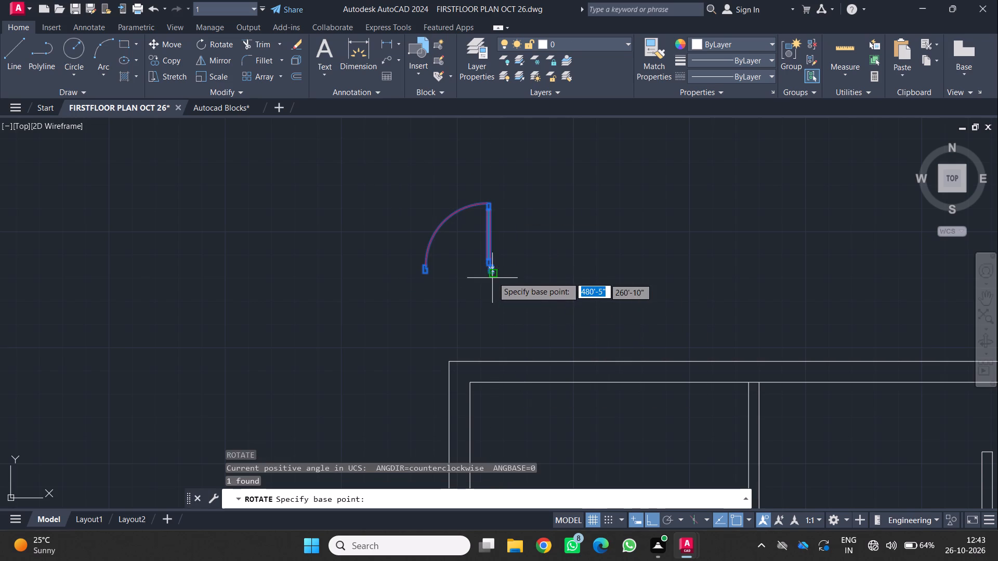
scroll(493, 276, "up", 1)
left_click(489, 265)
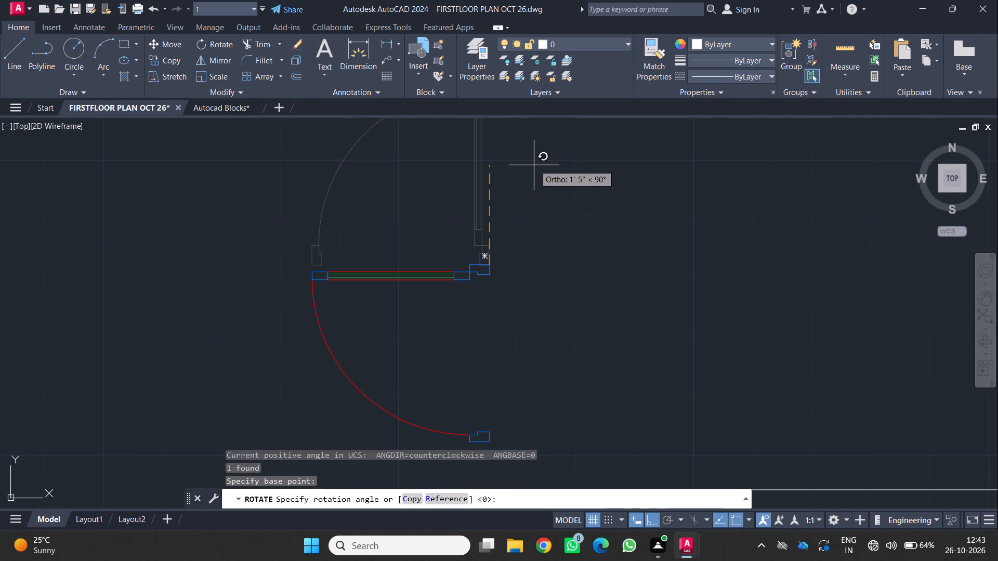
left_click(534, 165)
Move the rotated door block by its upper right jamb corner into the open space right of the short upper partition, with Ortho off.
scroll(512, 211, "down", 3)
left_click(429, 180)
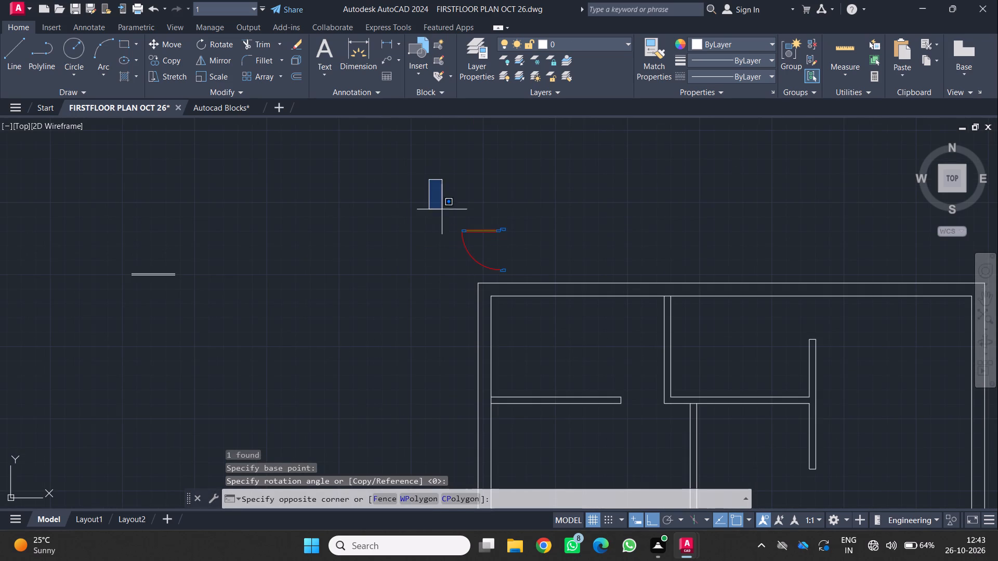
left_click(522, 275)
middle_click_drag(517, 269, 512, 268)
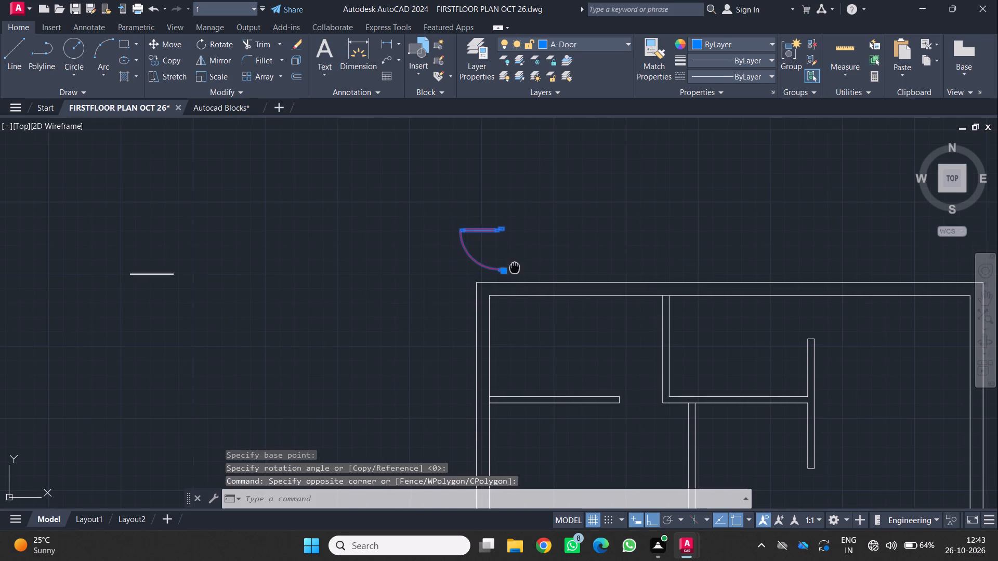
middle_click_drag(512, 268, 431, 271)
middle_click(430, 271)
key("m")
key("Return")
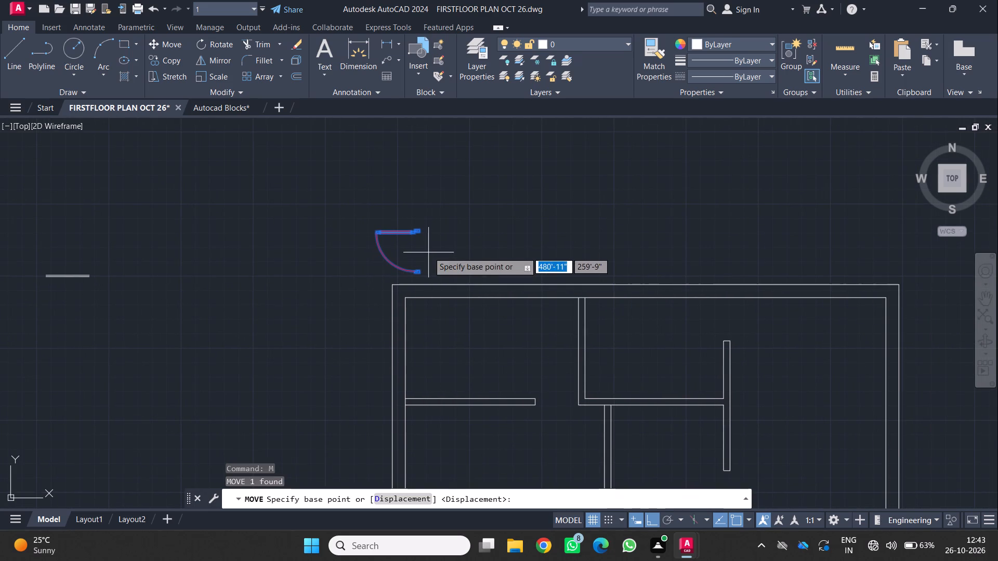
scroll(413, 233, "up", 6)
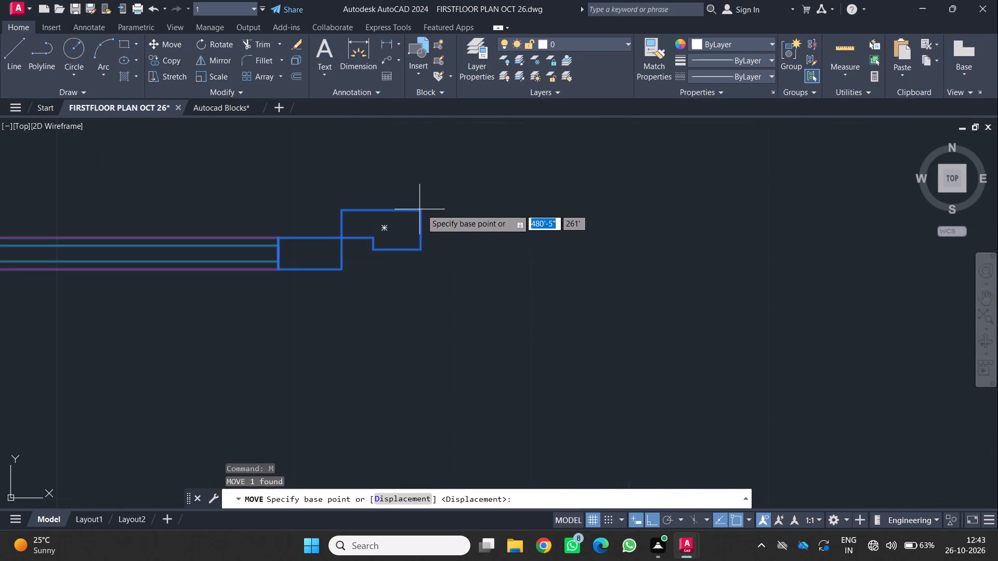
left_click(421, 209)
scroll(427, 207, "down", 5)
scroll(599, 287, "down", 3)
scroll(716, 315, "up", 1)
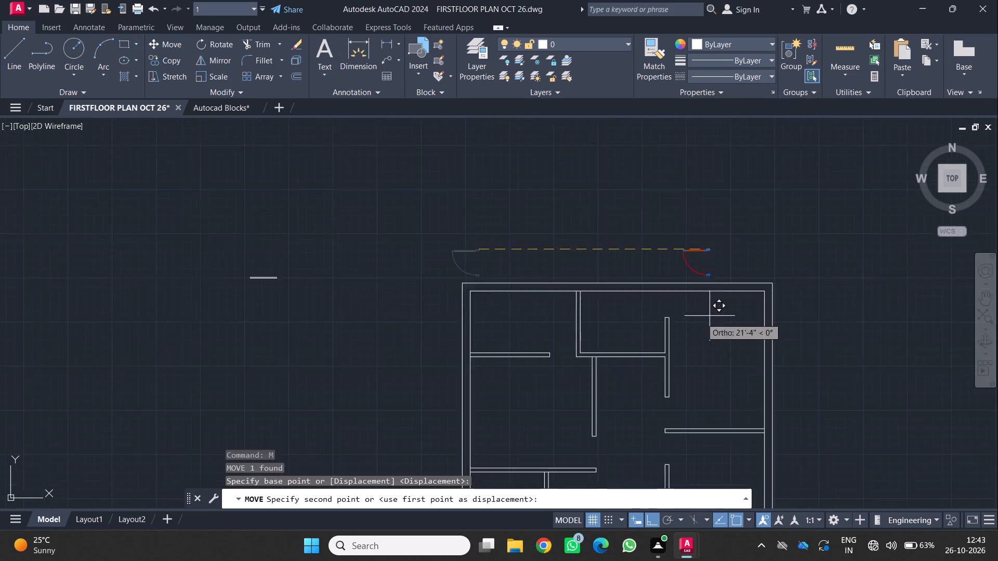
scroll(697, 319, "up", 2)
key("F8")
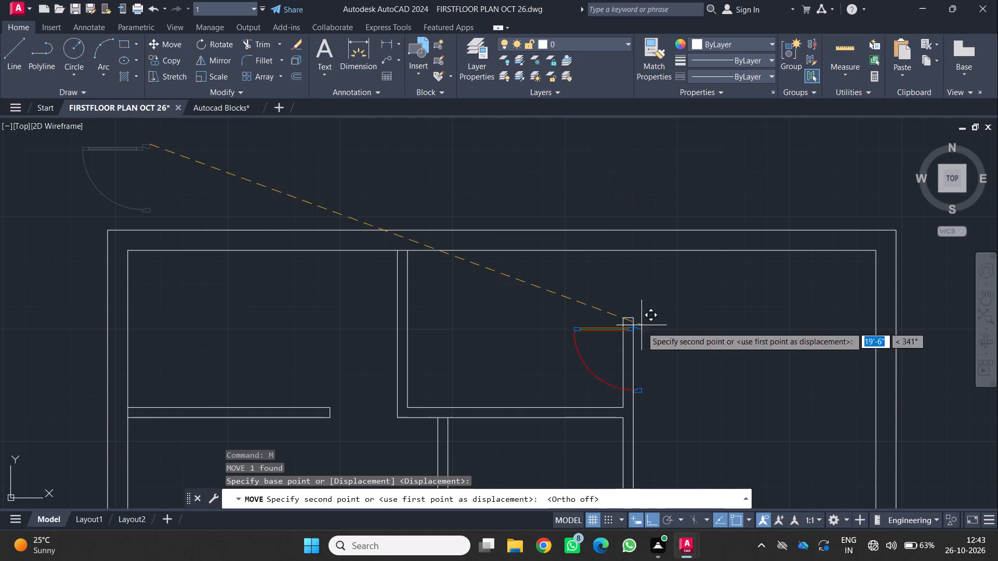
scroll(623, 274, "up", 2)
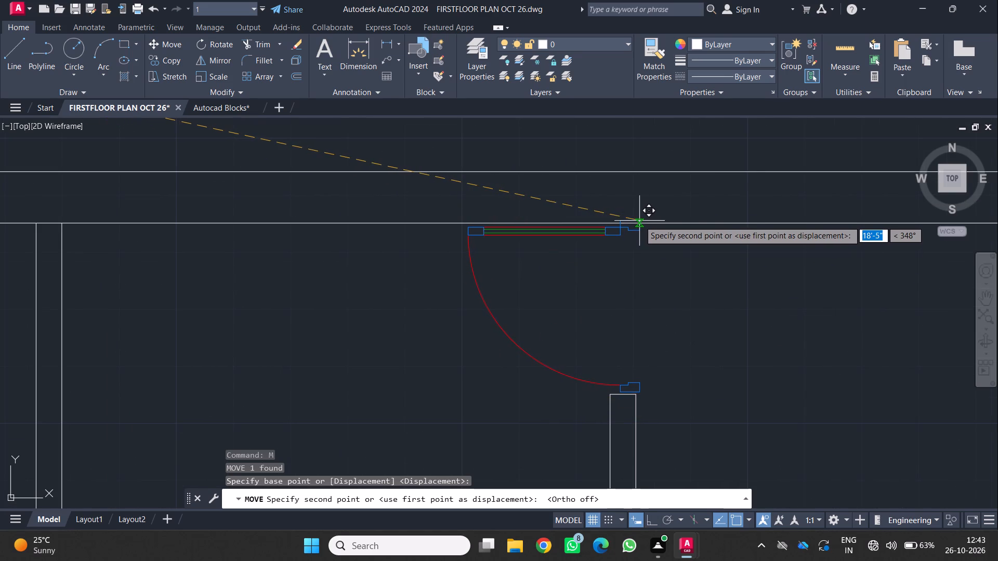
scroll(639, 221, "down", 2)
left_click(774, 293)
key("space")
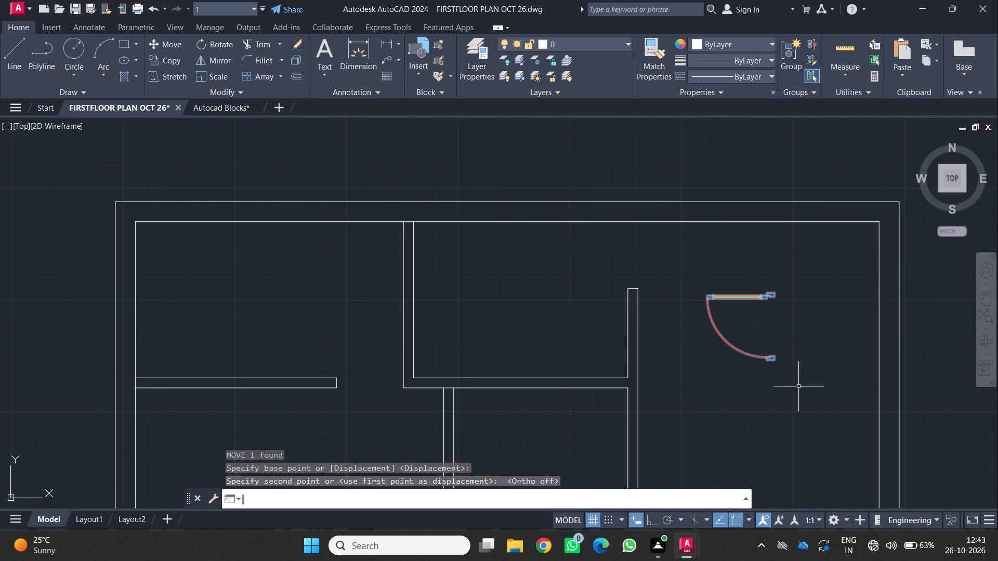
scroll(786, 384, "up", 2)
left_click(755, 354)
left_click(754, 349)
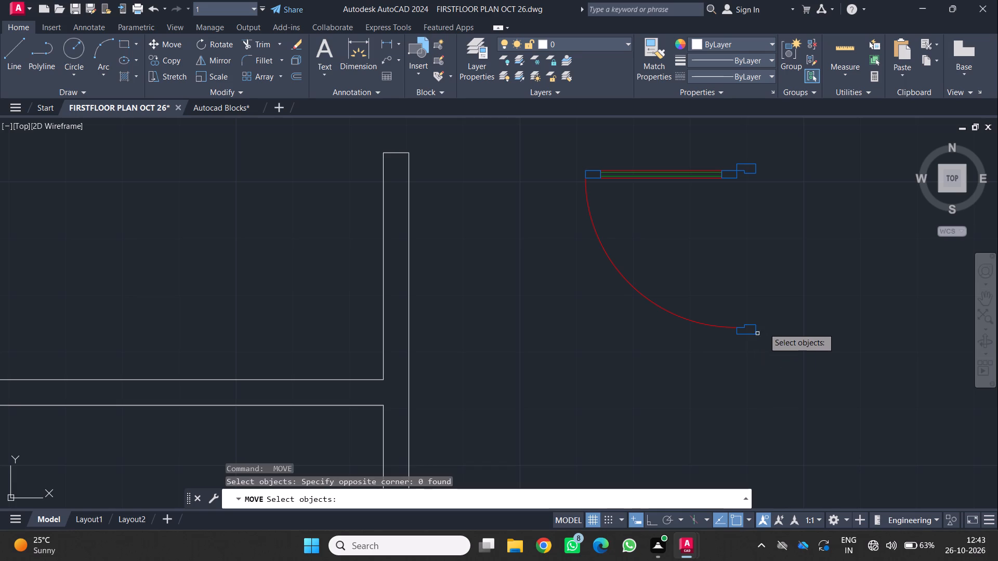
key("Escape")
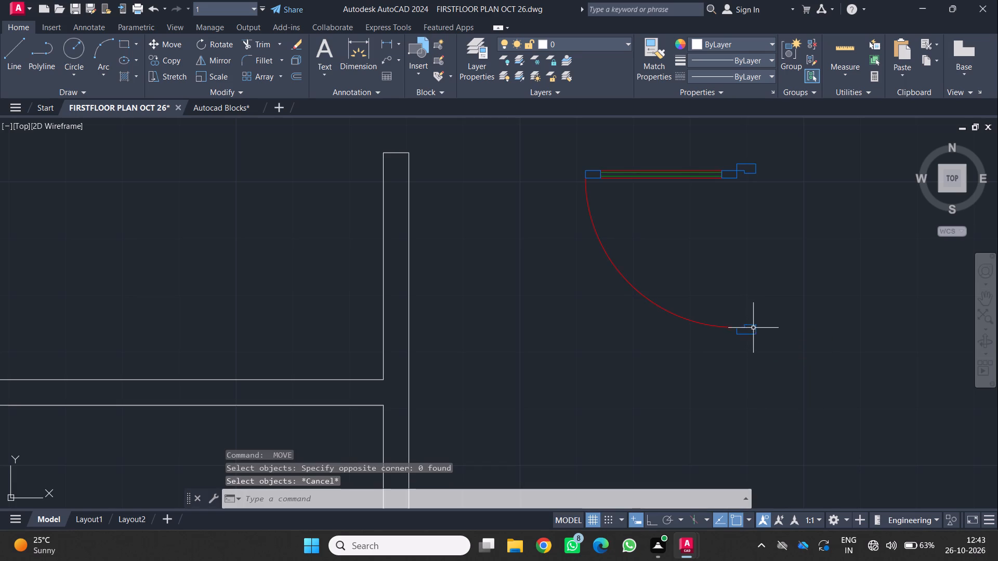
Move the door block by its lower right jamb corner onto the upper right corner of the short partition's top end.
left_click(755, 333)
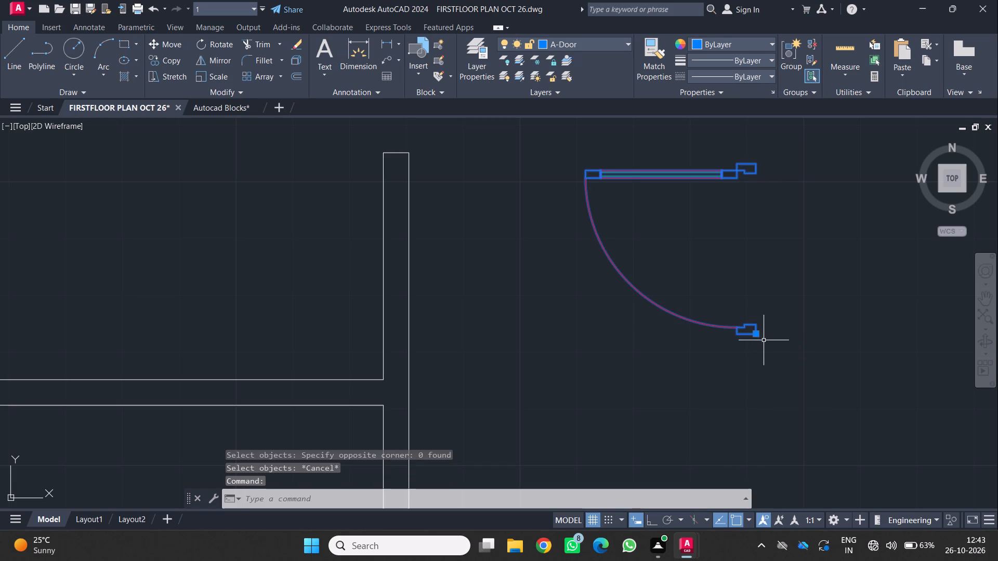
key("m")
key("Return")
scroll(753, 324, "up", 3)
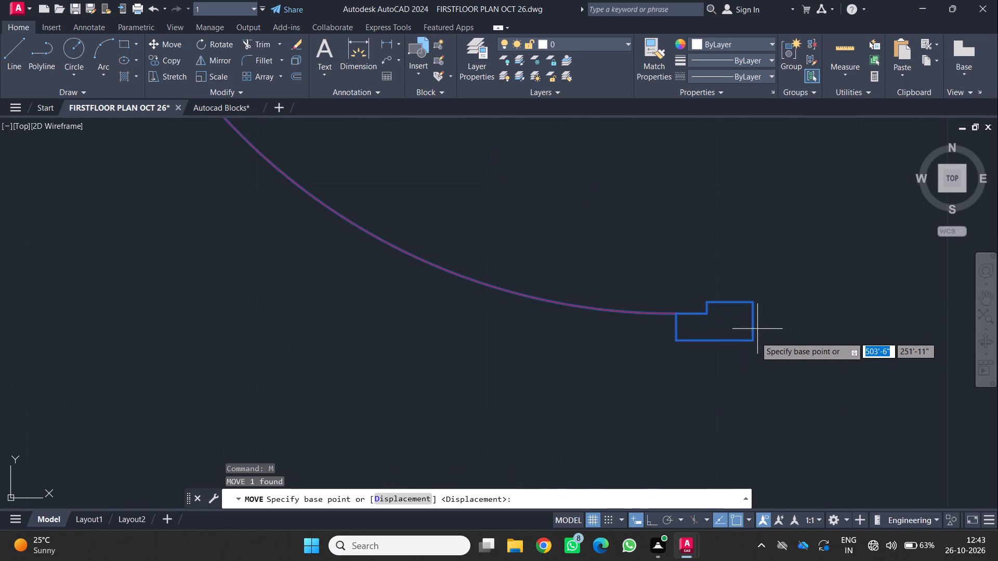
left_click(756, 342)
scroll(756, 338, "down", 4)
middle_click_drag(561, 222, 647, 362)
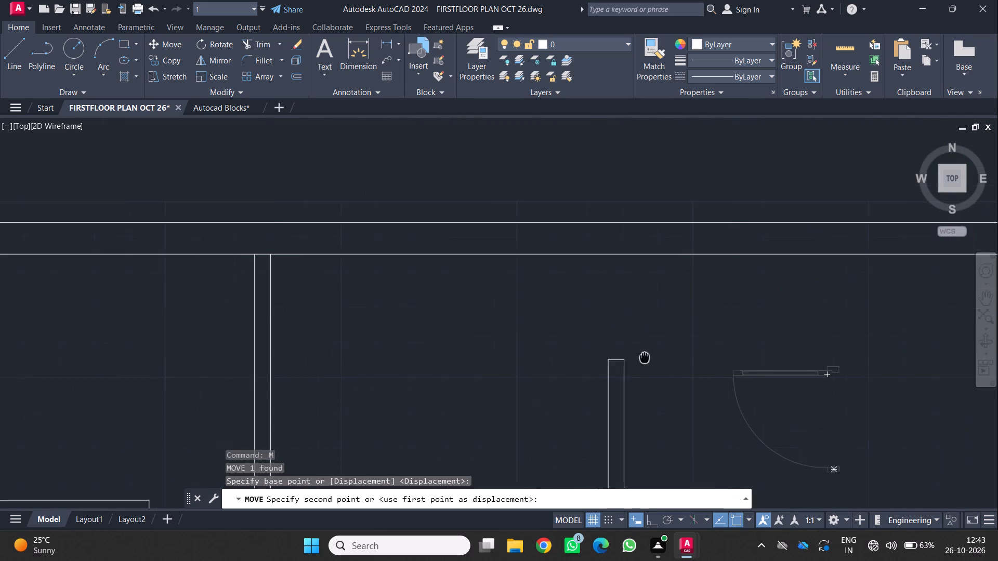
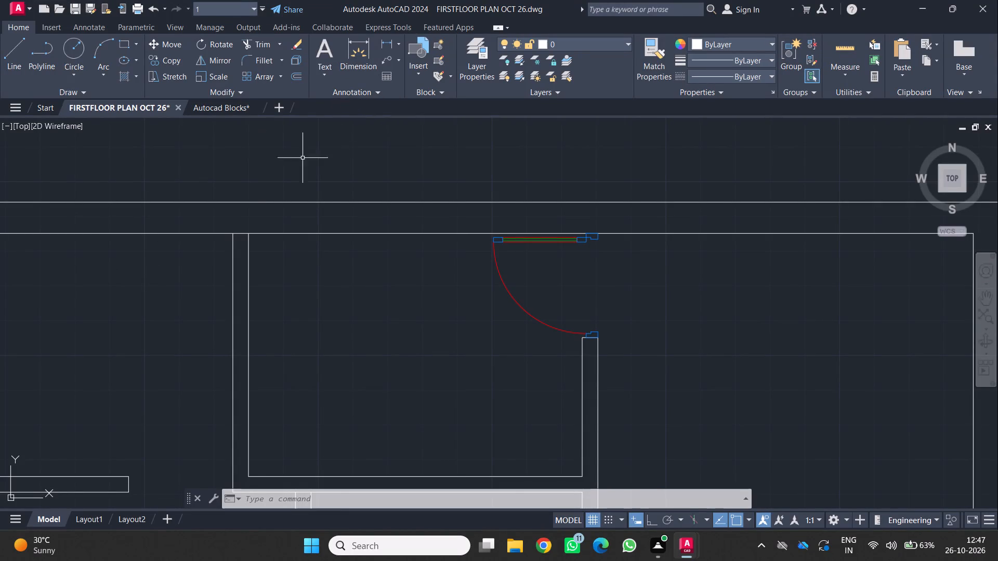
Examine the whole floor plan's partitions and door openings around the placed door block.
scroll(128, 312, "down", 1)
middle_click_drag(284, 325, 195, 277)
middle_click(194, 278)
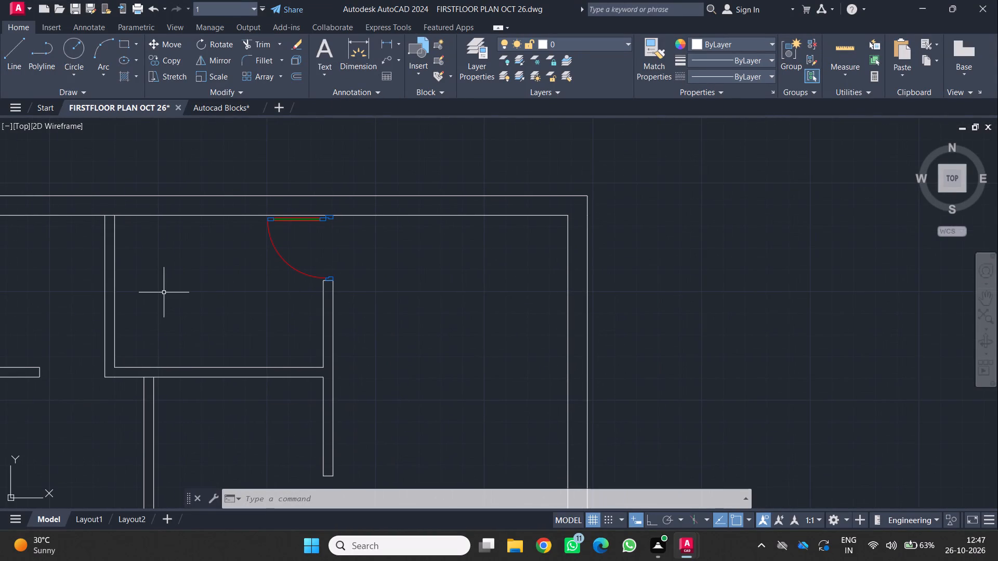
scroll(179, 283, "down", 1)
middle_click_drag(180, 288, 310, 256)
middle_click(310, 256)
scroll(310, 255, "down", 1)
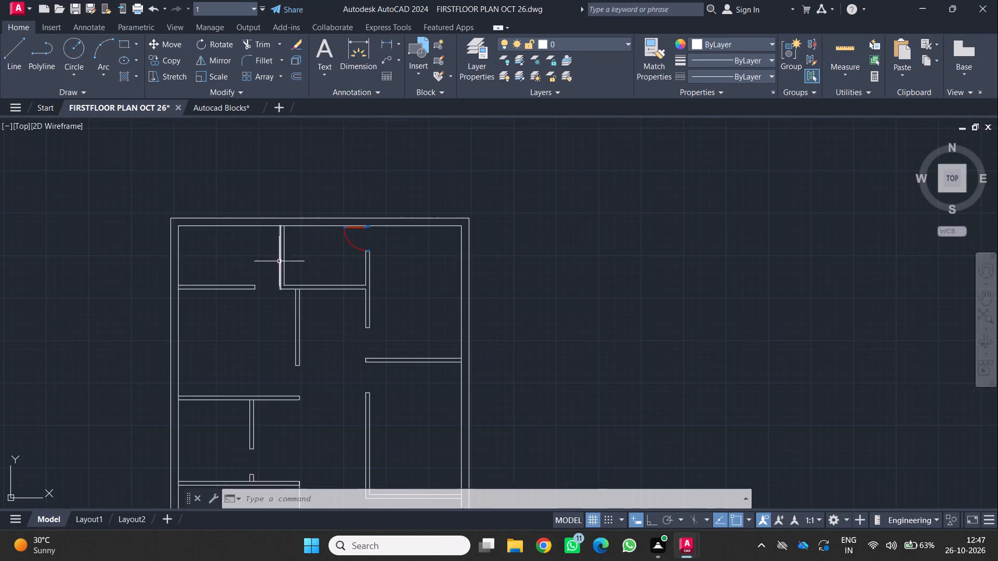
scroll(273, 269, "down", 1)
middle_click_drag(269, 271, 229, 232)
middle_click(228, 232)
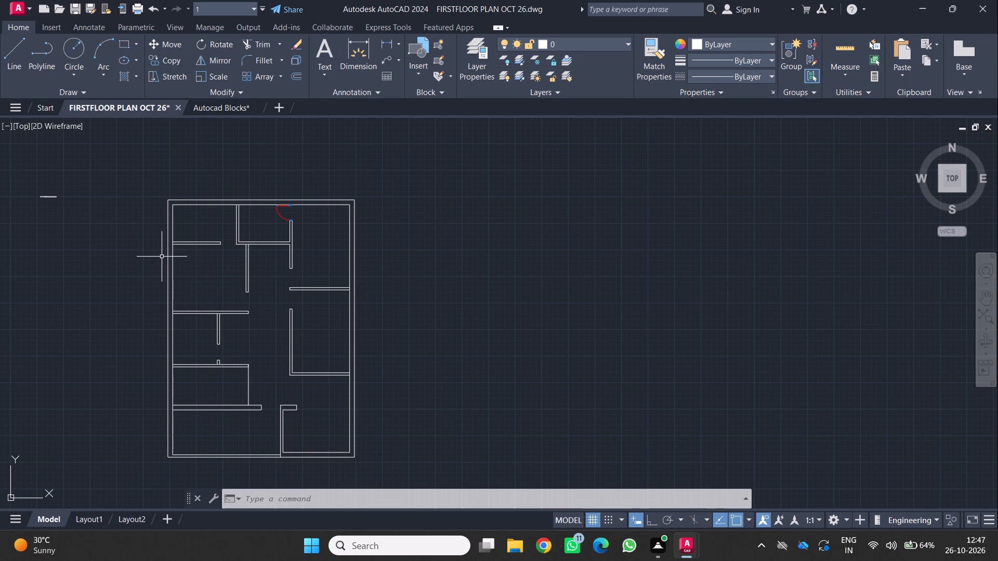
key("Escape")
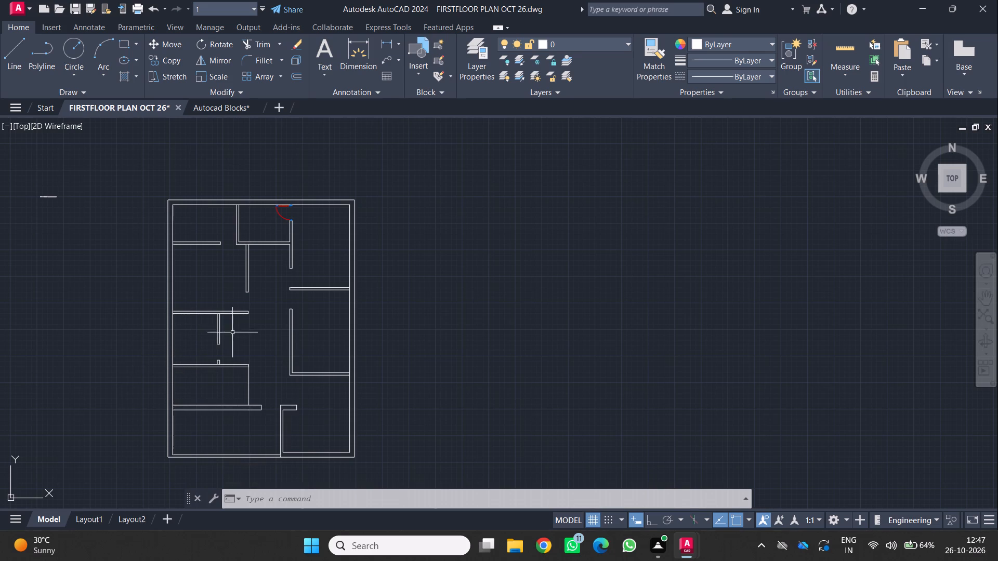
key("Escape")
middle_click_drag(145, 280, 148, 277)
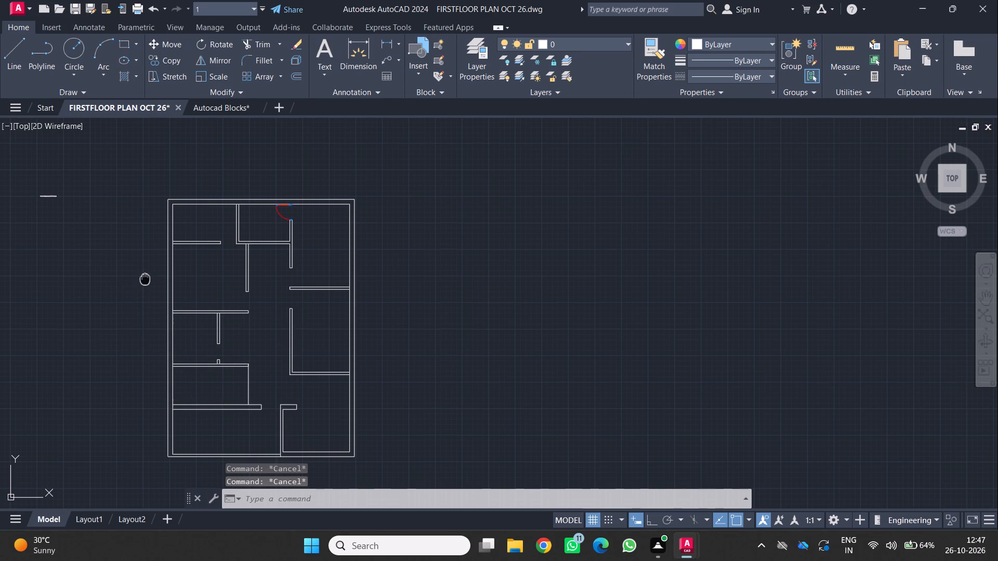
middle_click_drag(148, 277, 468, 243)
scroll(480, 239, "up", 2)
middle_click_drag(481, 243, 249, 263)
scroll(248, 263, "down", 1)
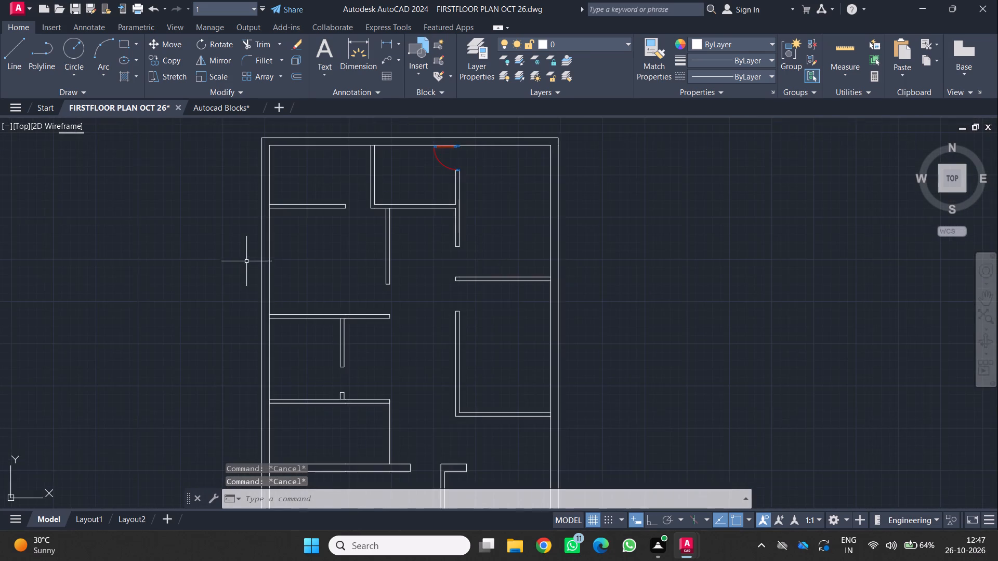
scroll(254, 259, "down", 2)
middle_click_drag(260, 259, 427, 238)
scroll(428, 239, "up", 1)
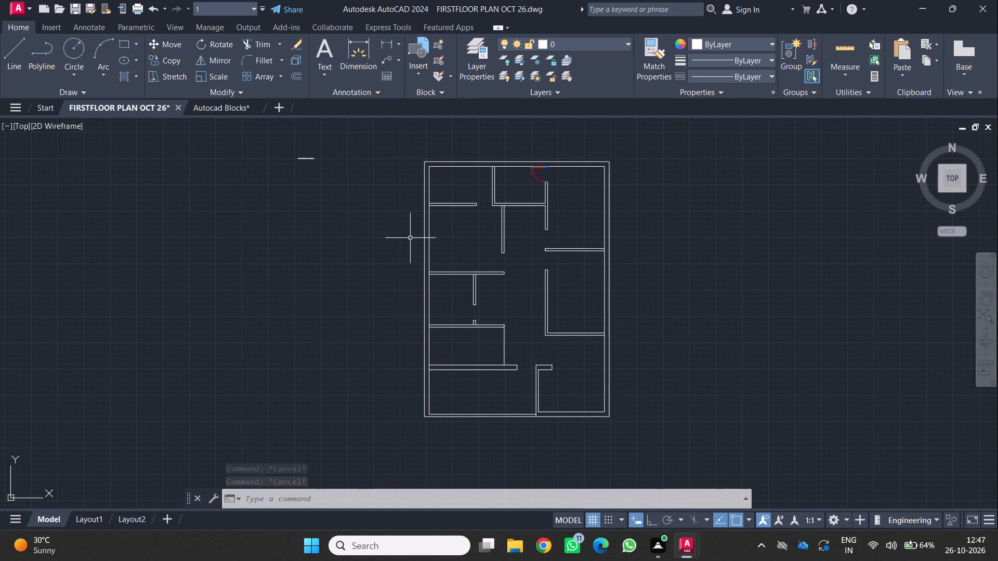
middle_click_drag(356, 239, 339, 269)
middle_click(339, 269)
scroll(448, 220, "up", 2)
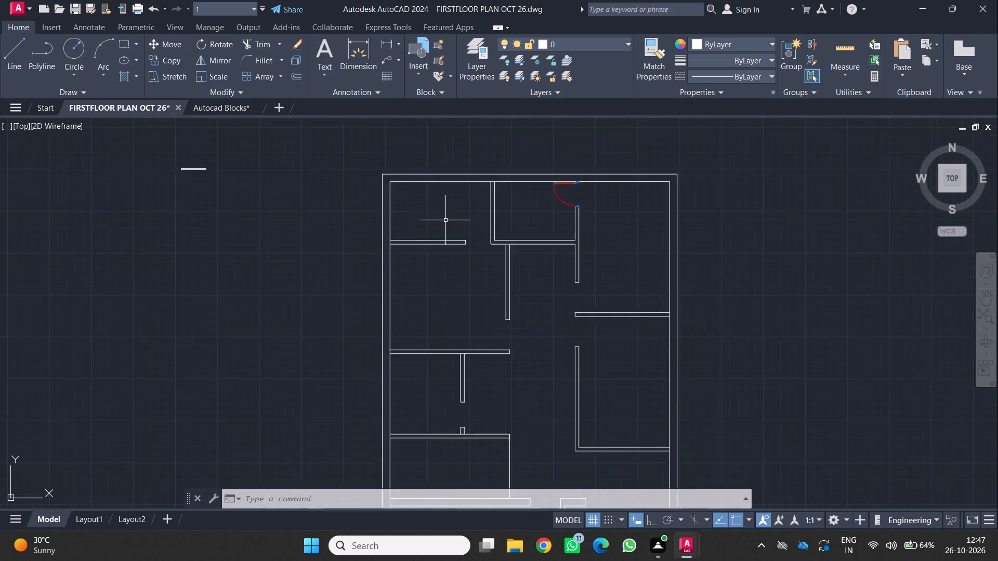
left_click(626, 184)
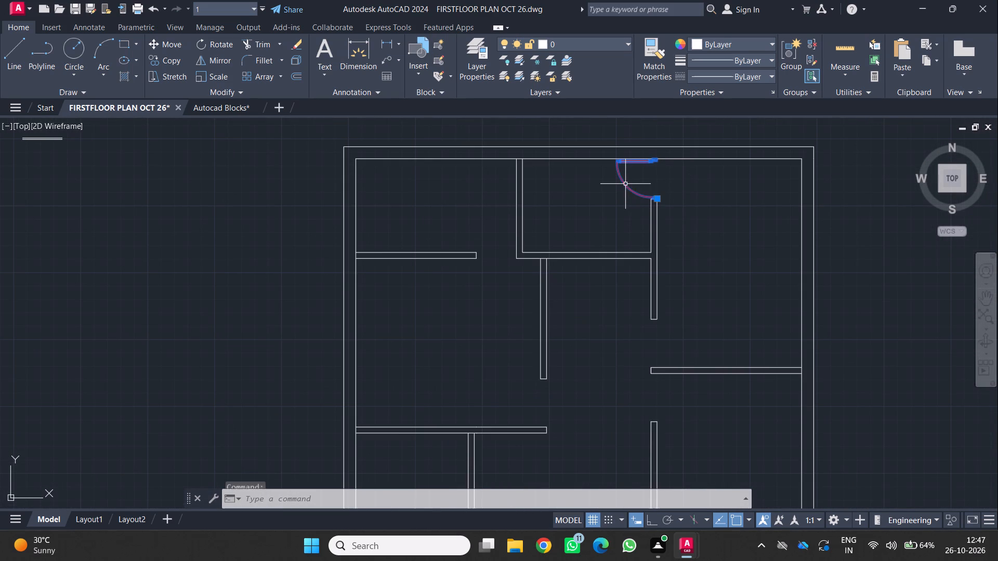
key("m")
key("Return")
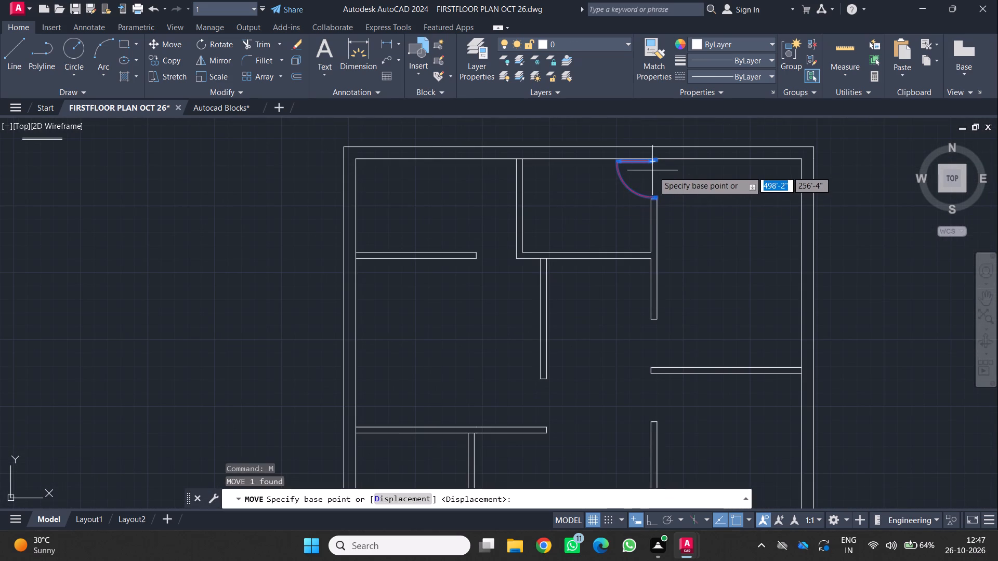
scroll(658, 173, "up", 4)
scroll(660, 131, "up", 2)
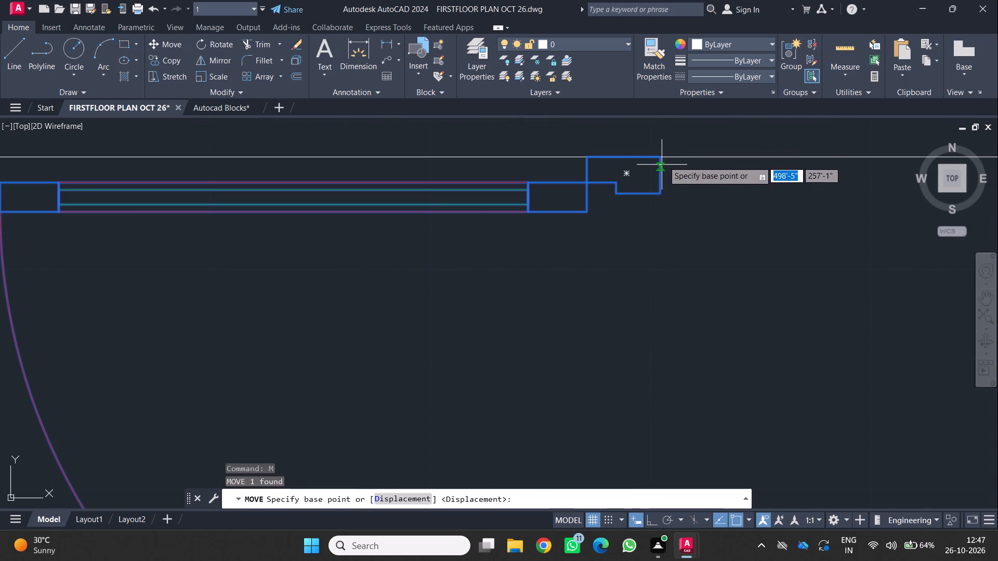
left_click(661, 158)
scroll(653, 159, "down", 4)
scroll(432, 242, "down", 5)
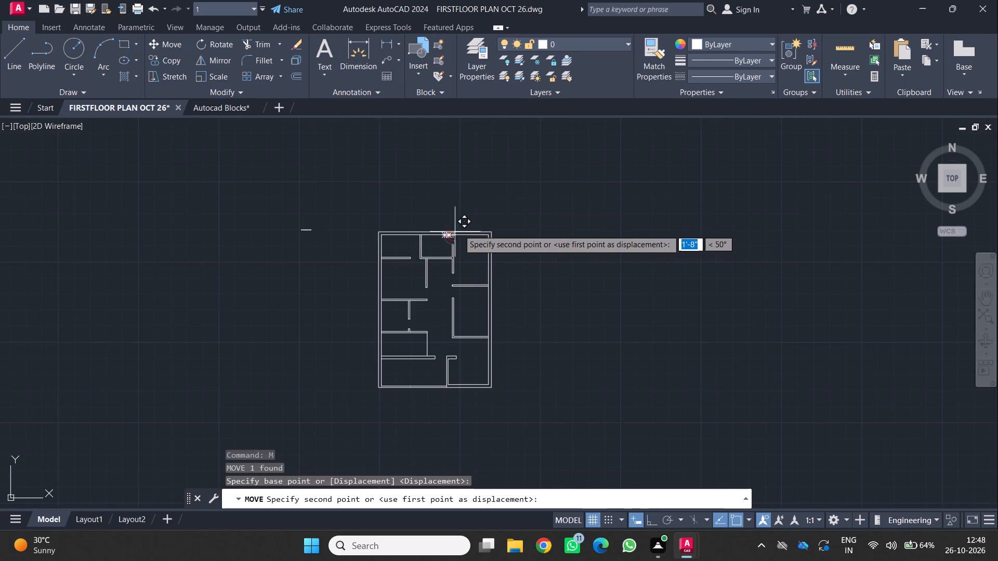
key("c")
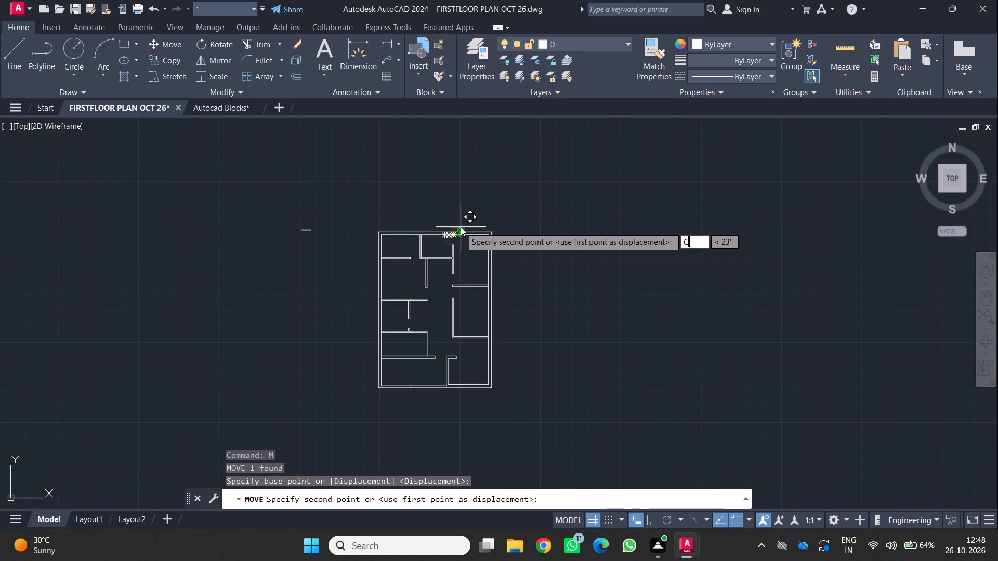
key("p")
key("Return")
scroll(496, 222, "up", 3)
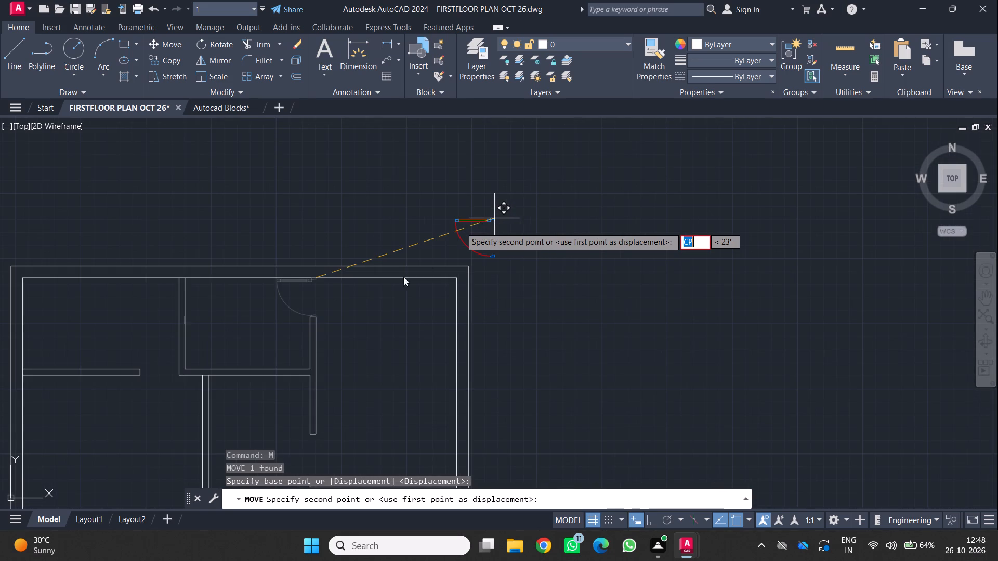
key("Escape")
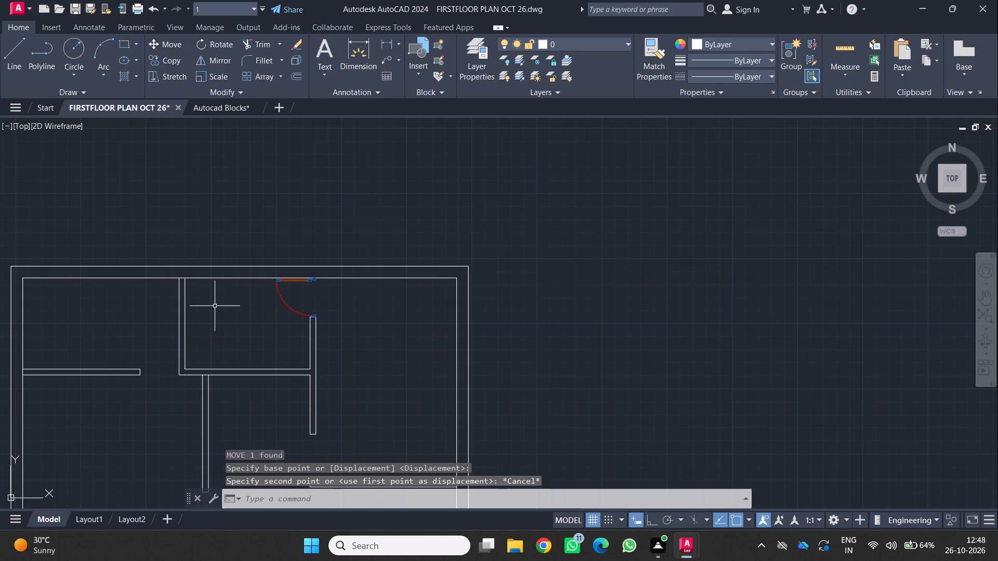
Copy the placed door block by its upper right jamb corner into the open space above the plan's upper wall.
scroll(212, 301, "up", 2)
left_click(430, 252)
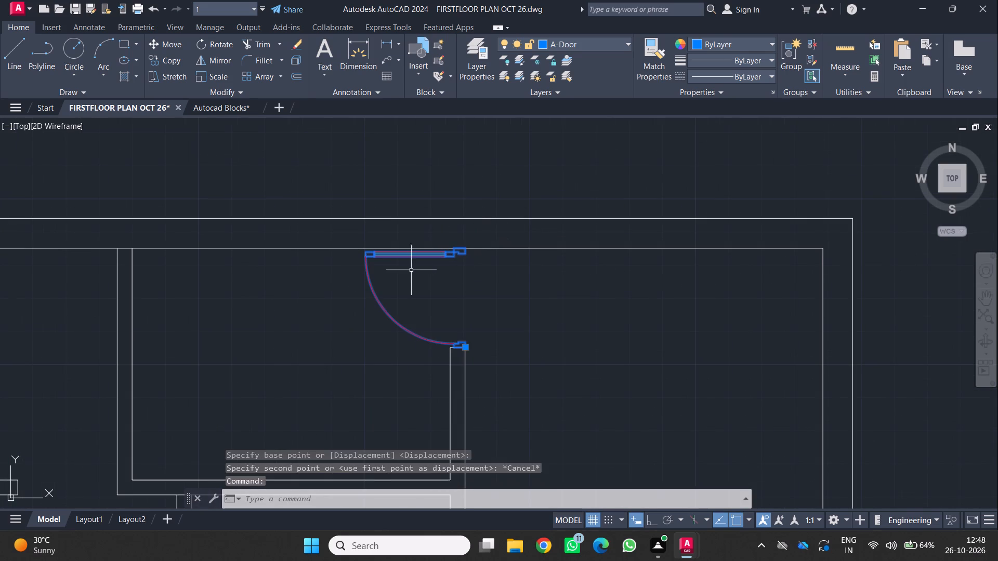
type("CP")
key("Return")
scroll(457, 242, "up", 2)
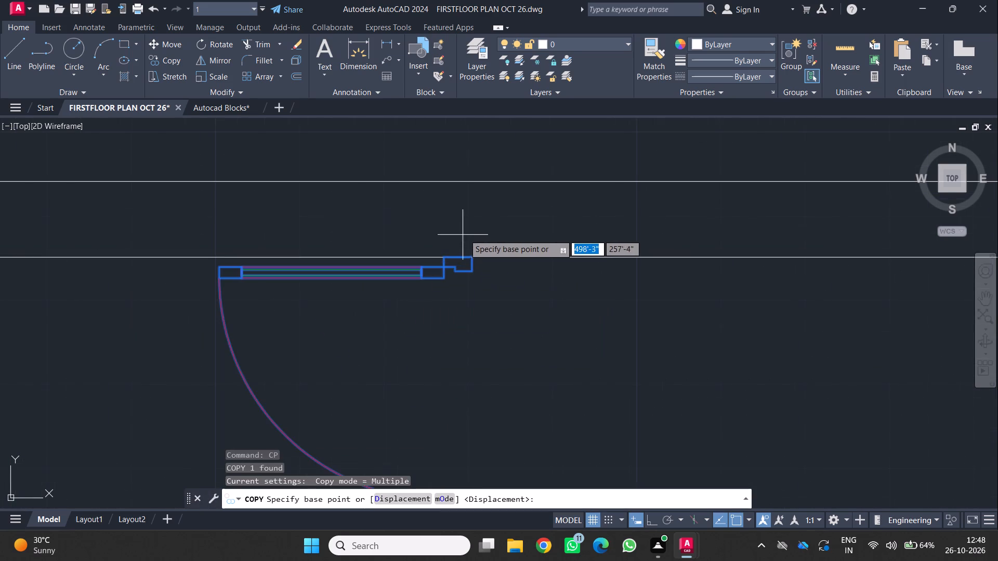
scroll(466, 242, "up", 2)
left_click(479, 284)
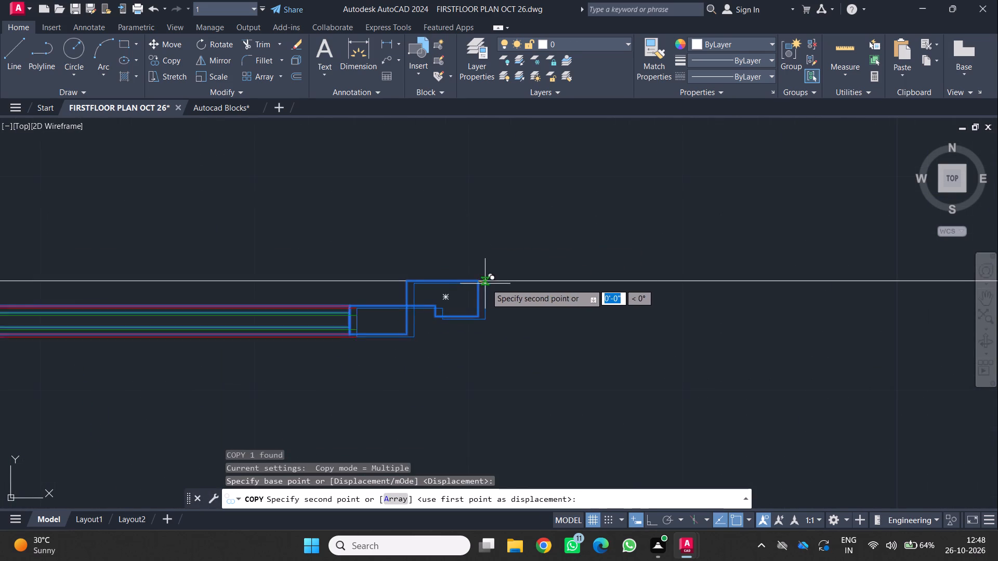
scroll(485, 285, "down", 9)
left_click(370, 218)
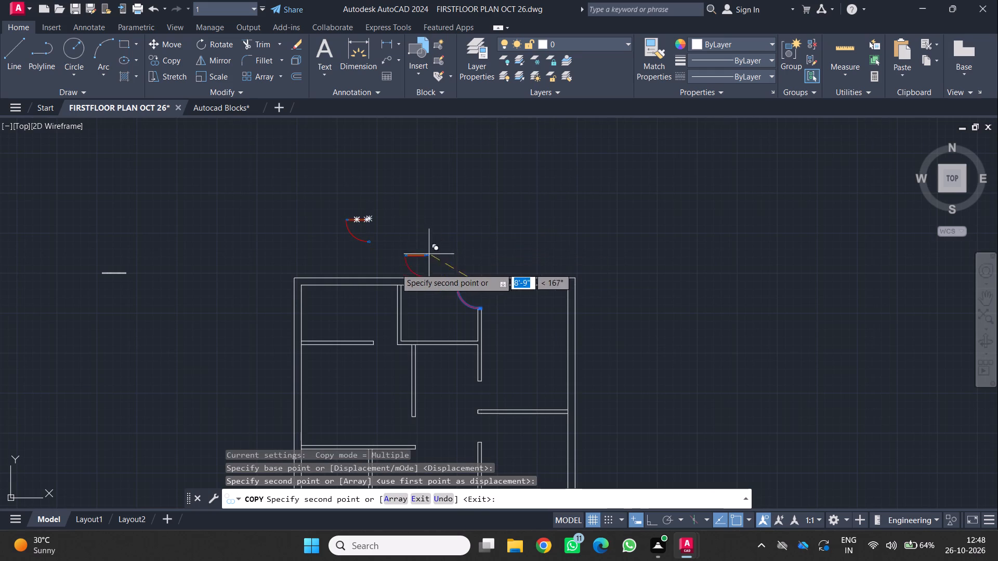
key("Escape")
Rotate the copied door block freehand about 90° clockwise around its upper right jamb corner.
scroll(337, 258, "up", 3)
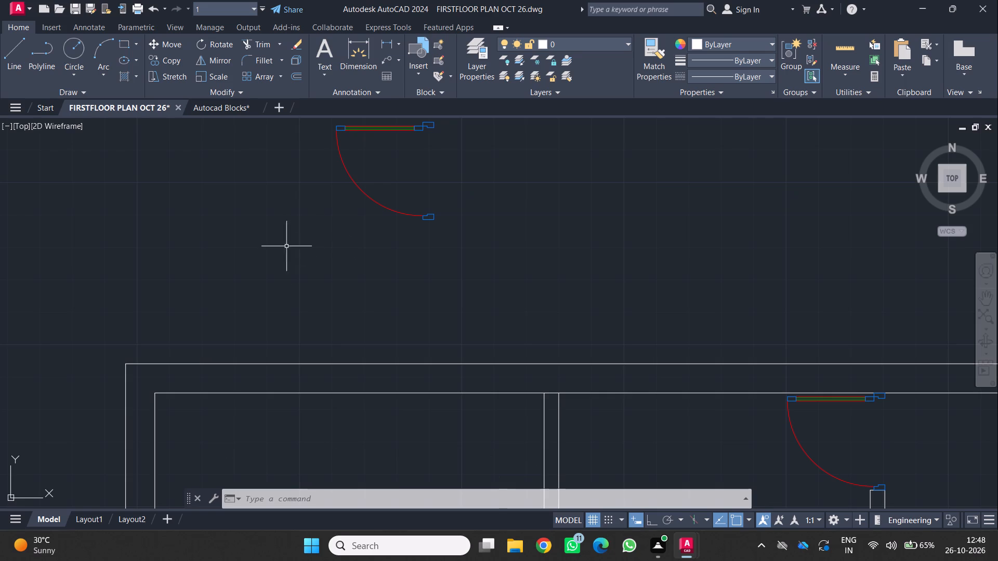
scroll(294, 255, "down", 2)
middle_click_drag(295, 255, 307, 300)
middle_click(307, 300)
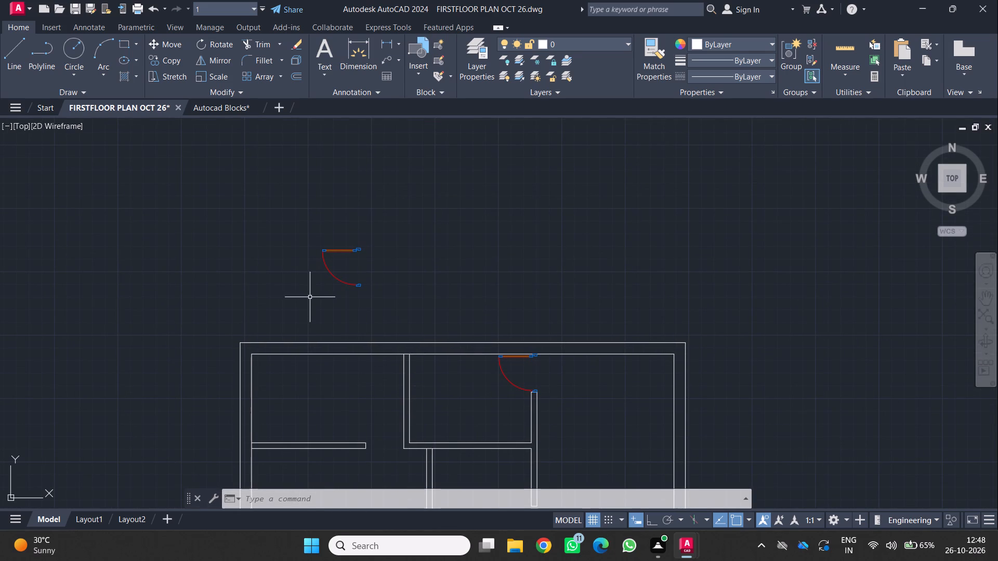
left_click_drag(301, 228, 317, 245)
left_click(415, 313)
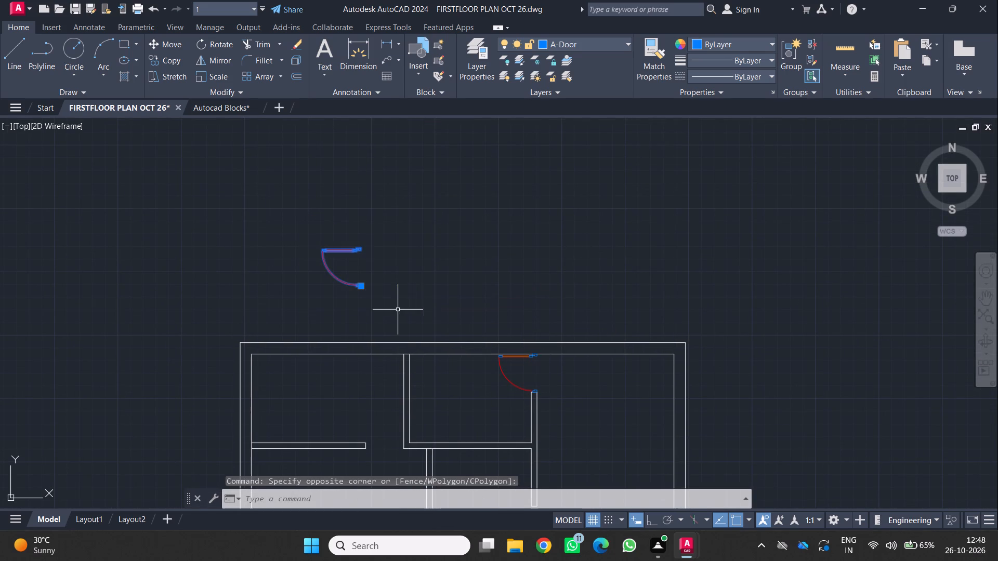
key("r")
key("o")
key("Return")
scroll(370, 286, "up", 2)
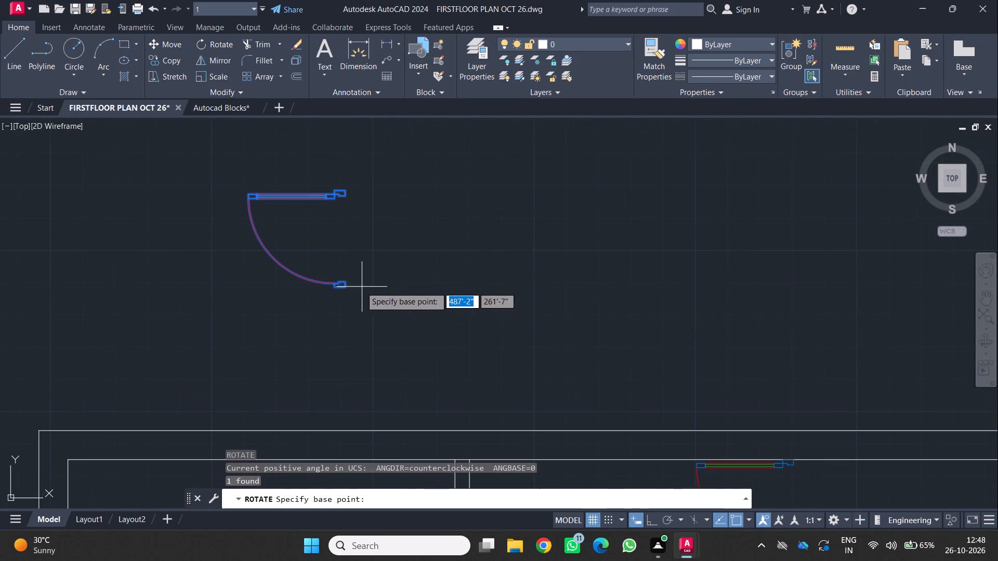
scroll(343, 194, "up", 4)
left_click(334, 182)
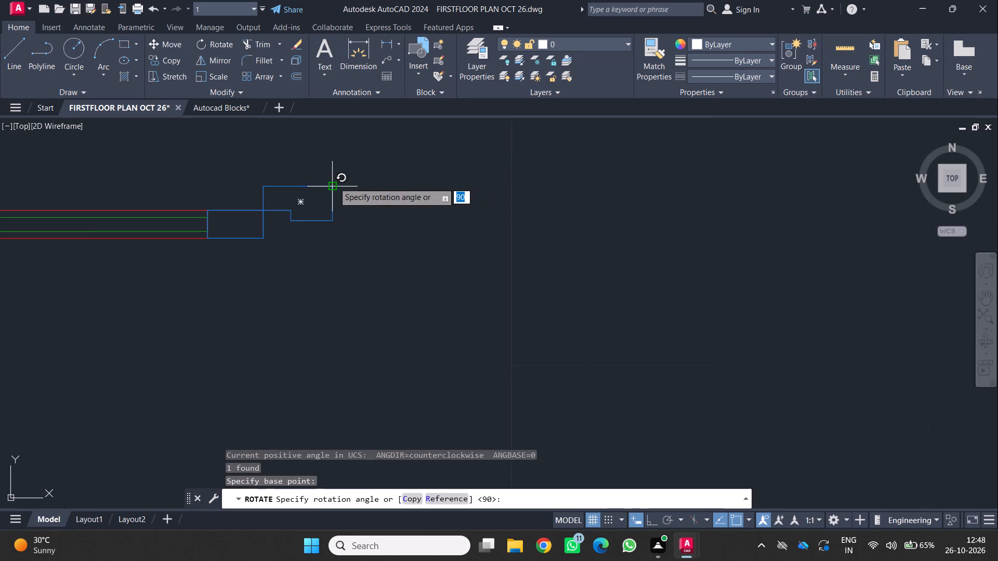
scroll(339, 186, "down", 4)
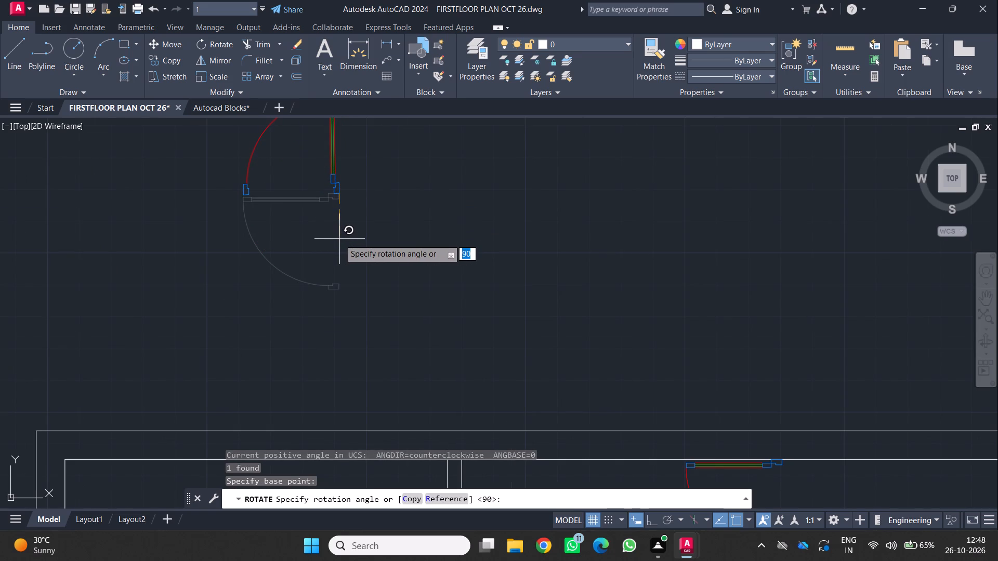
left_click(339, 239)
Scale the copied door block by reference from its lower right jamb corner, using the width across both jambs and a new length of 3'.
scroll(338, 239, "down", 4)
scroll(332, 257, "up", 2)
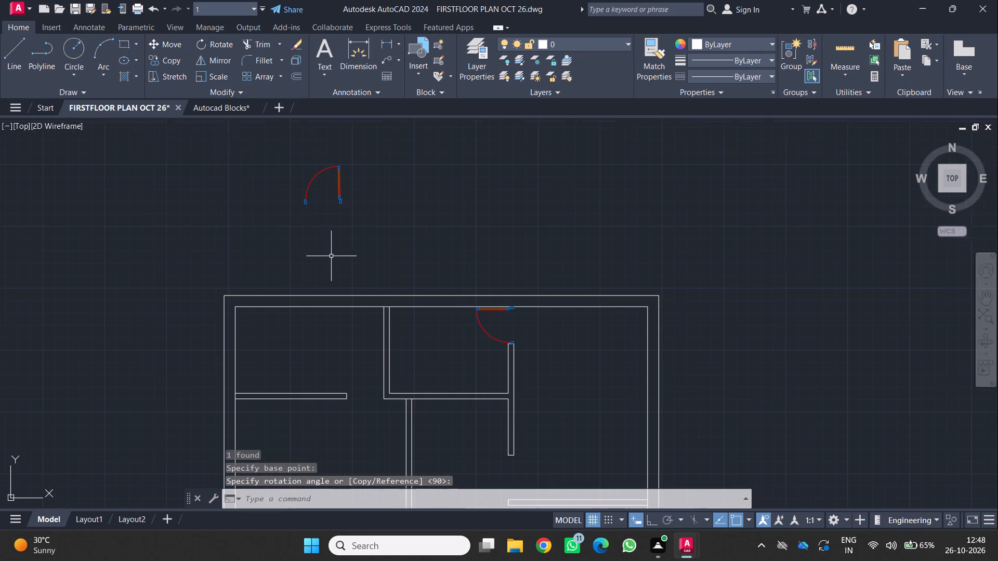
middle_click_drag(290, 226, 352, 275)
left_click_drag(327, 175, 333, 180)
left_click(425, 279)
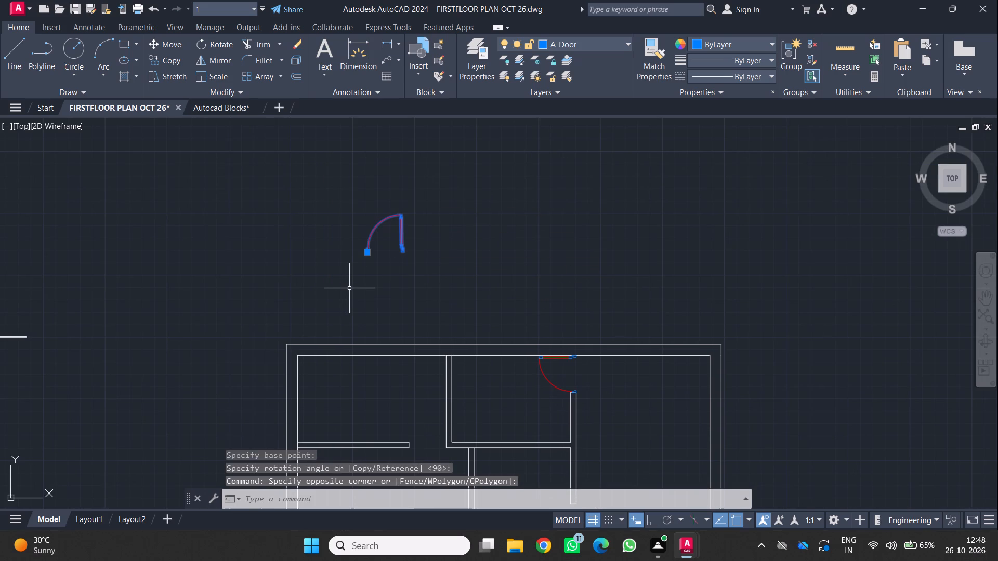
type("SC")
key("Return")
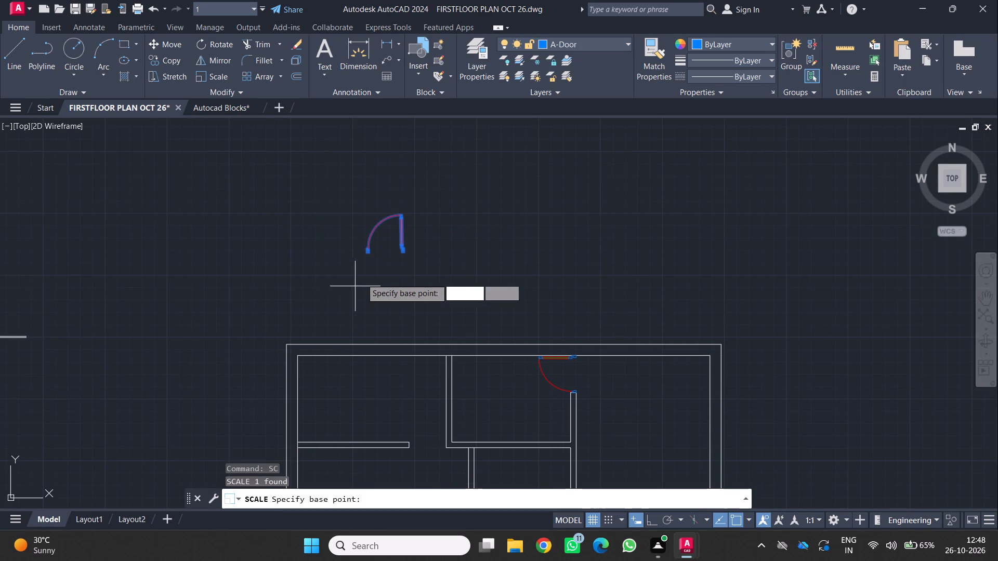
scroll(475, 237, "up", 3)
middle_click_drag(342, 296, 639, 292)
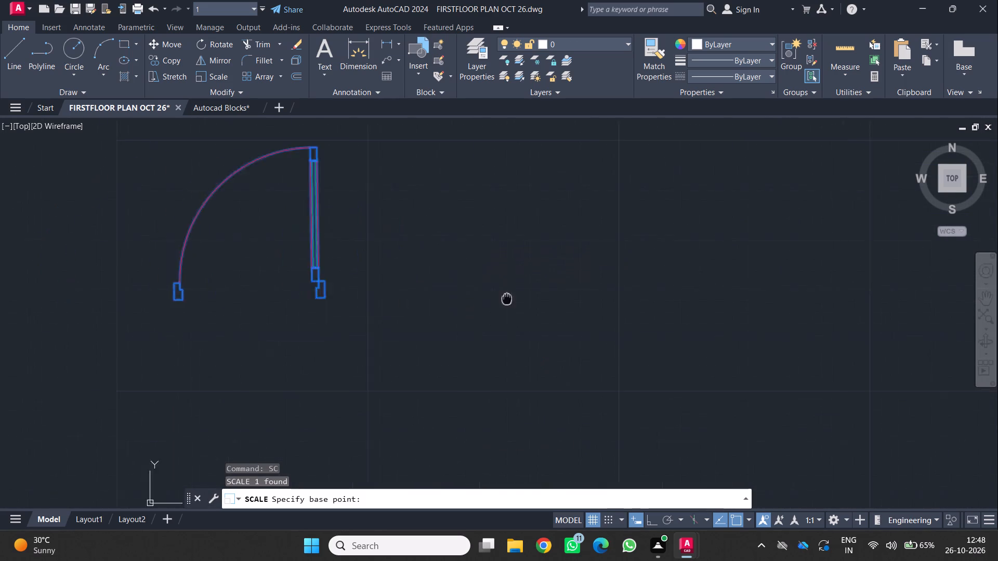
middle_click_drag(639, 292, 656, 292)
scroll(505, 313, "up", 1)
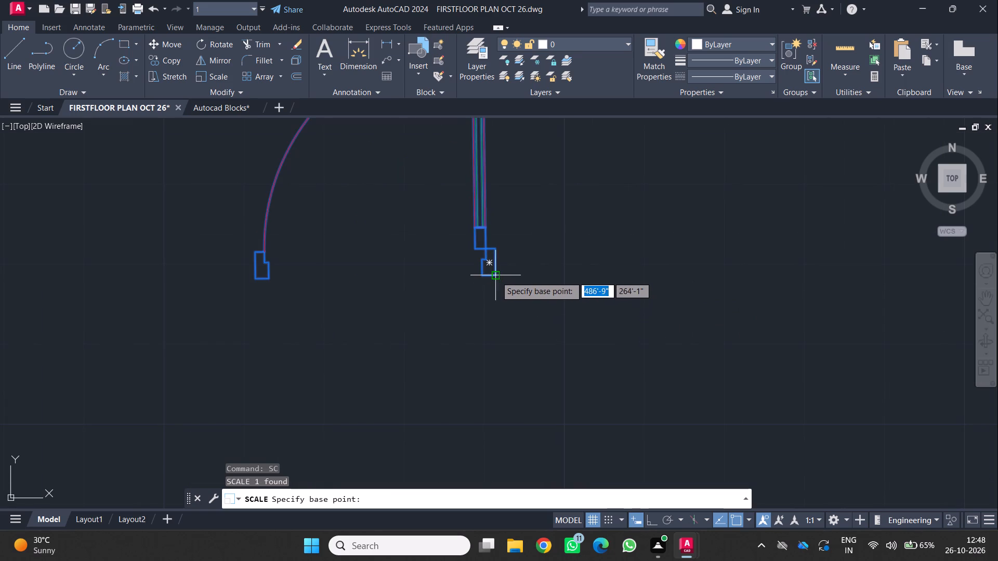
left_click(494, 275)
scroll(415, 293, "down", 2)
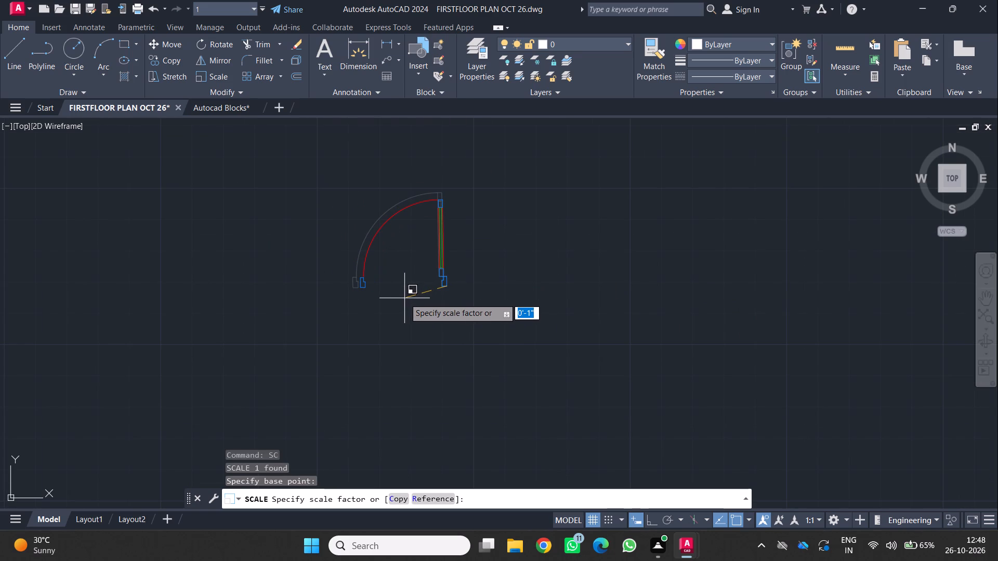
key("r")
key("Return")
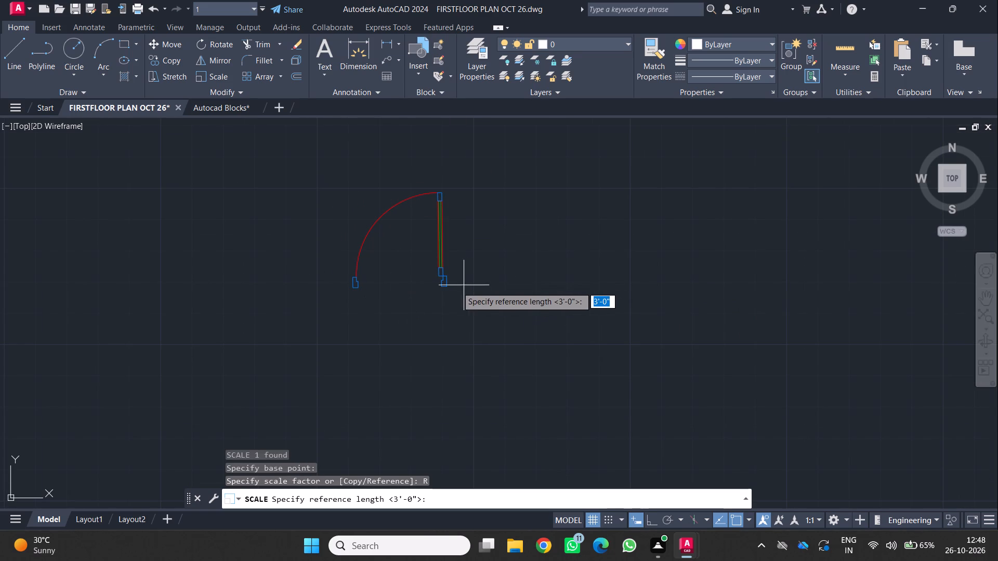
scroll(458, 293, "up", 2)
left_click(427, 276)
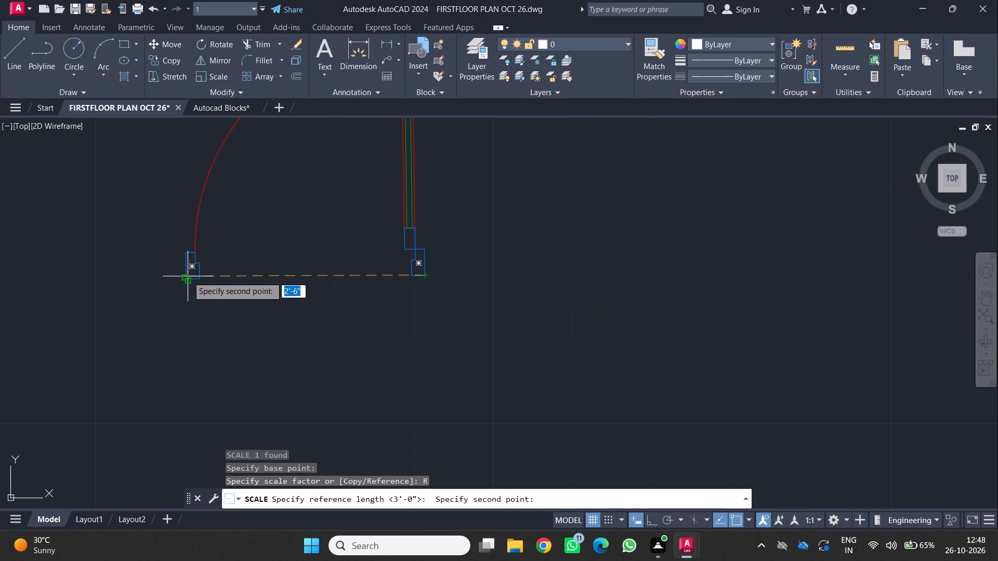
left_click(189, 277)
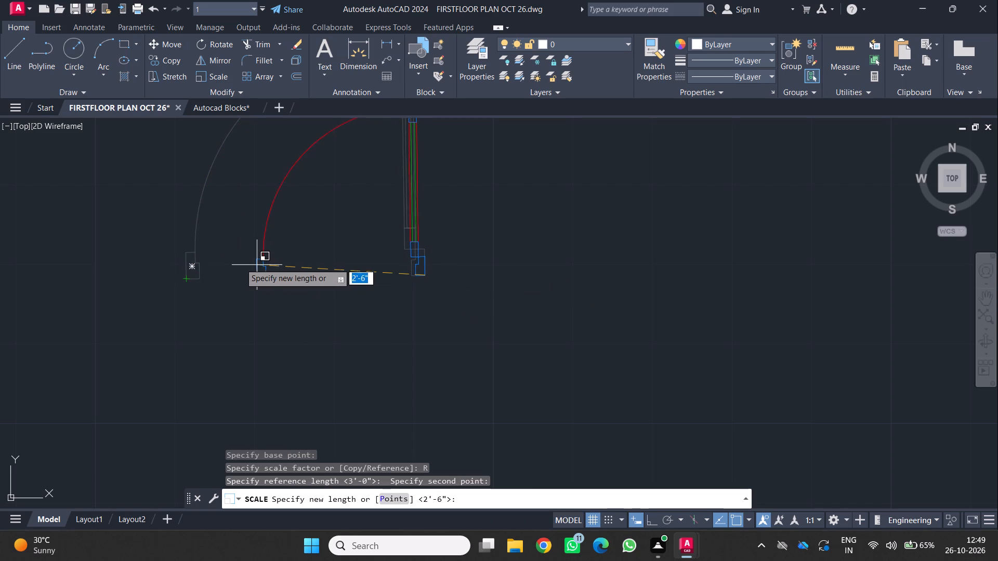
type("3'")
key("Return")
Copy the scaled 3' door block by its lower right jamb corner into open space, about 12'-10" away at about 134°.
scroll(215, 306, "down", 4)
scroll(198, 355, "down", 1)
middle_click_drag(196, 341, 298, 306)
scroll(256, 244, "up", 1)
left_click_drag(294, 215, 294, 220)
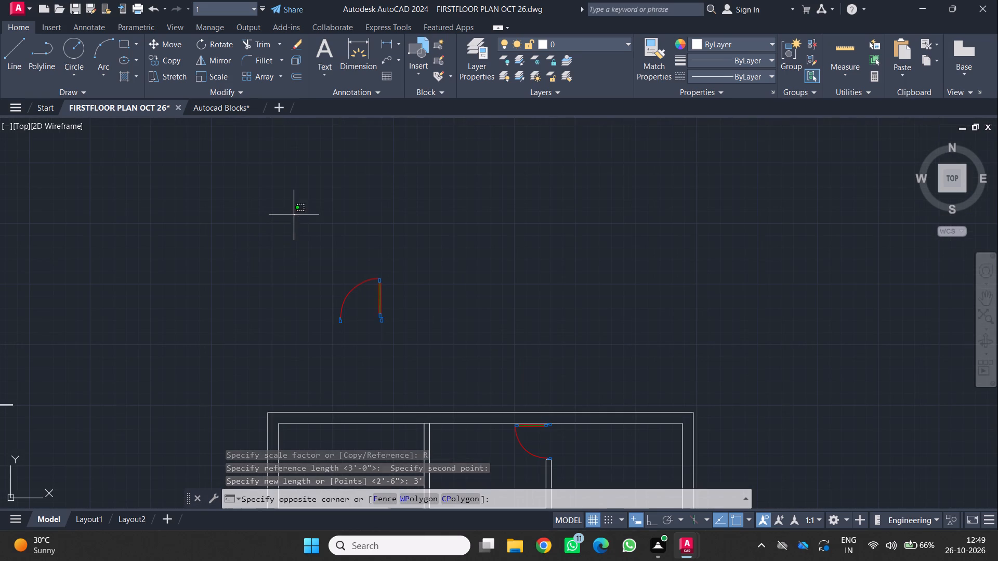
left_click_drag(294, 220, 294, 226)
left_click(403, 352)
type("CP")
key("Return")
scroll(367, 332, "up", 5)
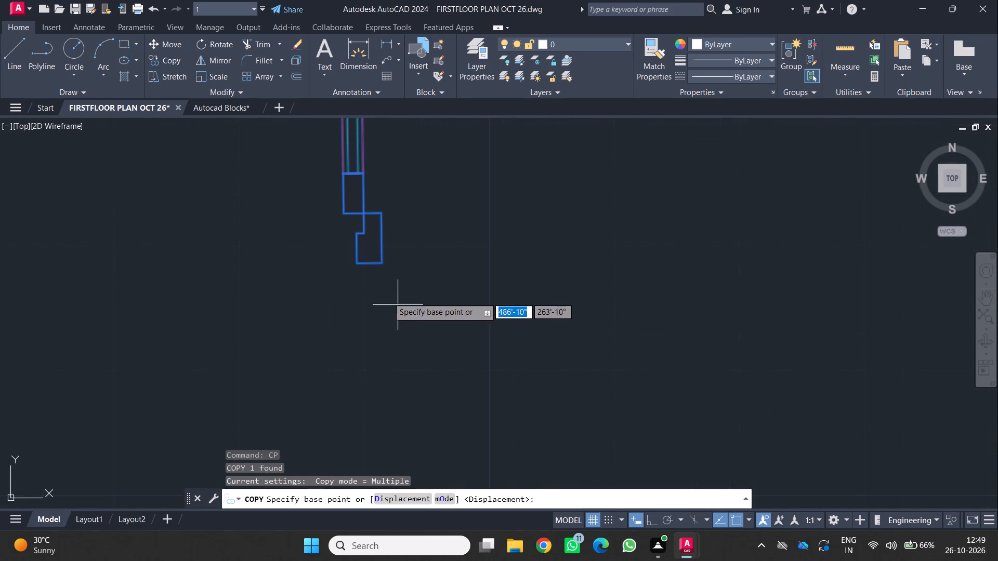
left_click(383, 260)
scroll(383, 259, "down", 5)
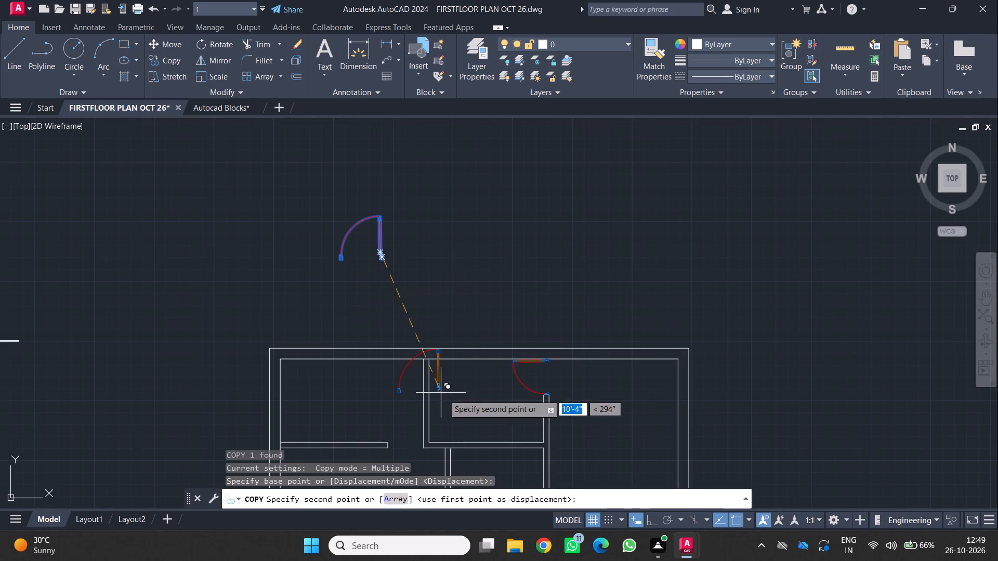
middle_click_drag(417, 398, 469, 301)
scroll(463, 331, "up", 4)
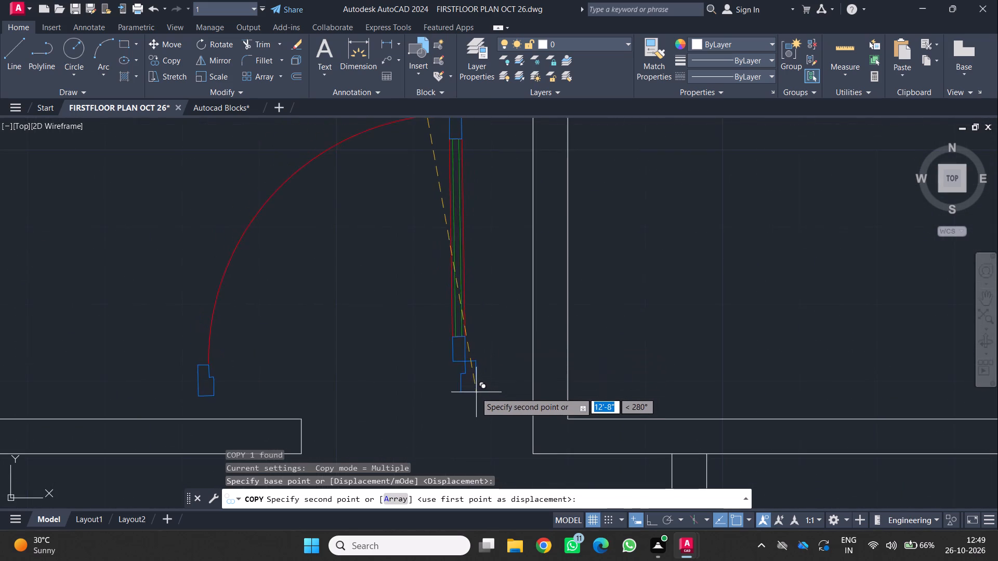
scroll(476, 392, "down", 3)
scroll(477, 399, "up", 3)
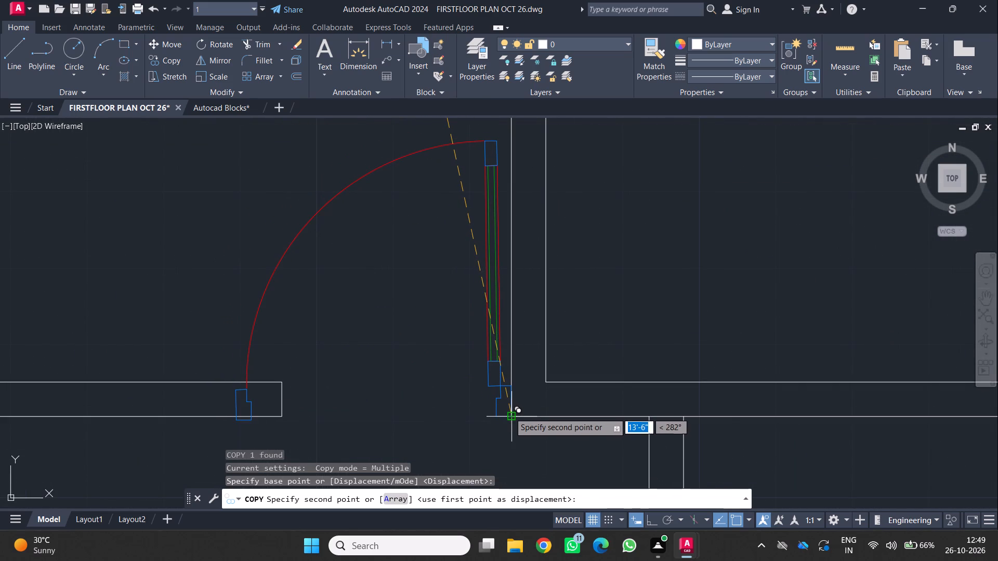
scroll(508, 412, "up", 1)
scroll(508, 412, "down", 6)
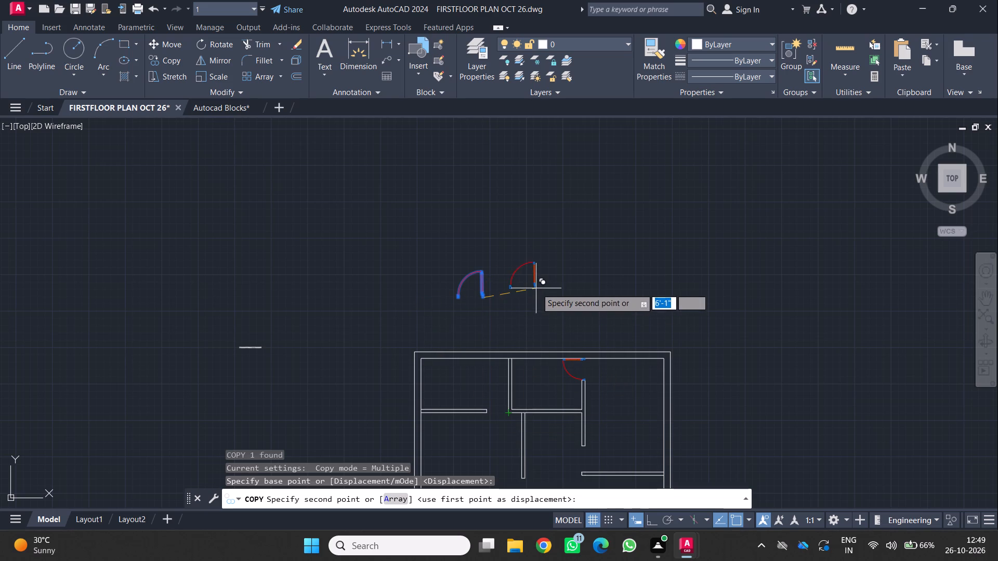
left_click(405, 217)
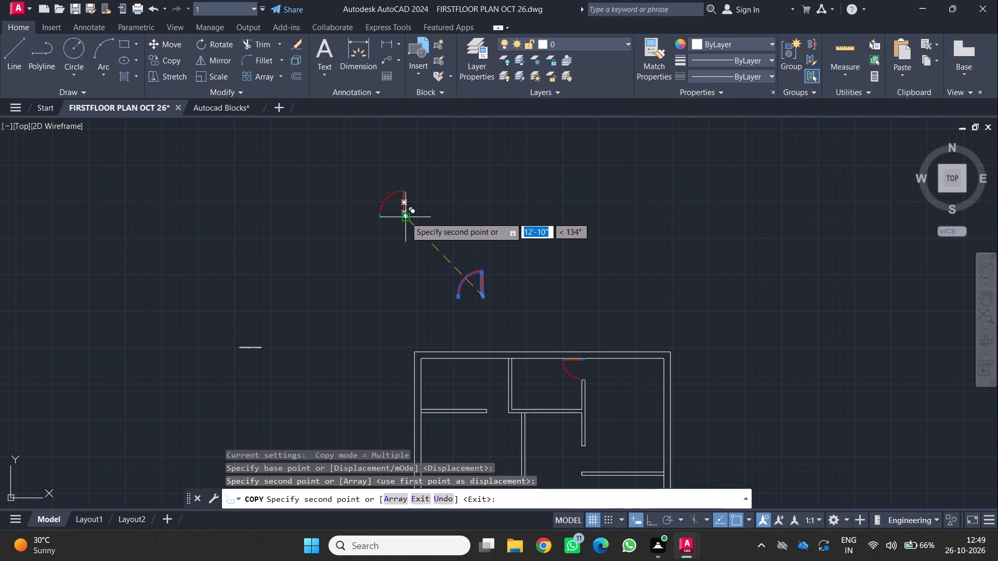
key("Escape")
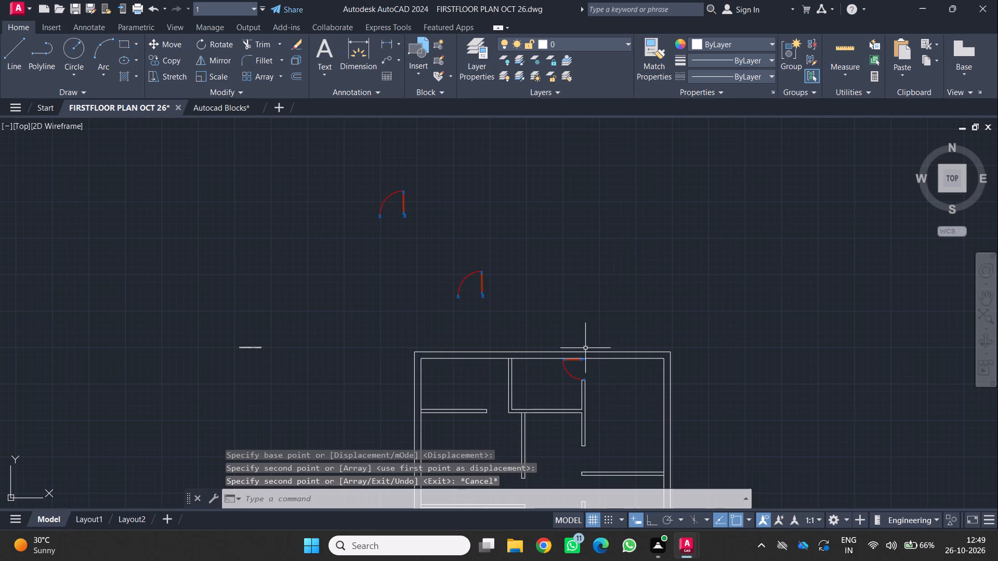
Copy the door block placed at the plan's upper wall by its upper right jamb corner to about 6' above it.
scroll(614, 404, "up", 1)
scroll(523, 370, "up", 1)
left_click(537, 325)
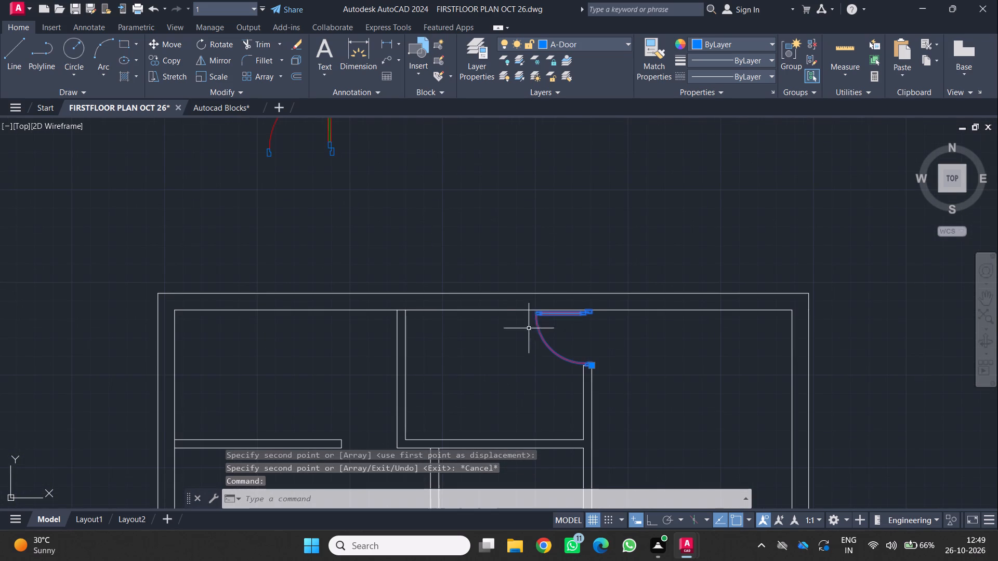
key("c")
key("p")
key("Return")
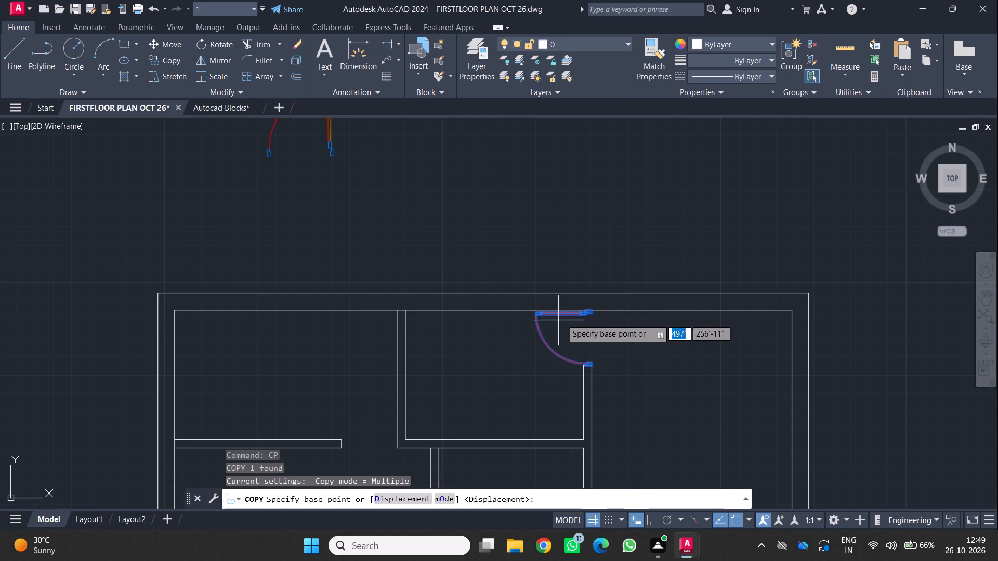
scroll(572, 317, "up", 5)
left_click(673, 285)
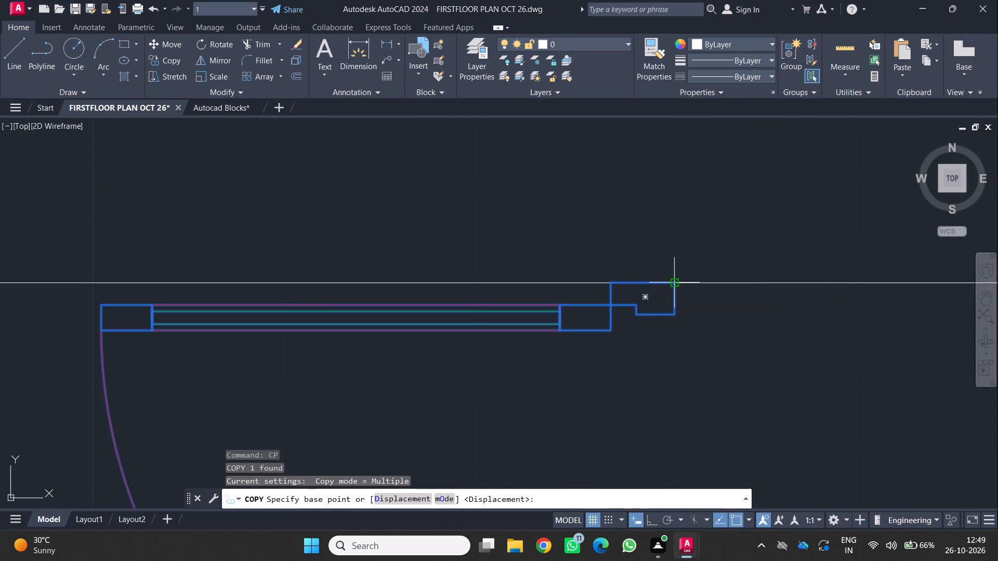
scroll(663, 285, "down", 5)
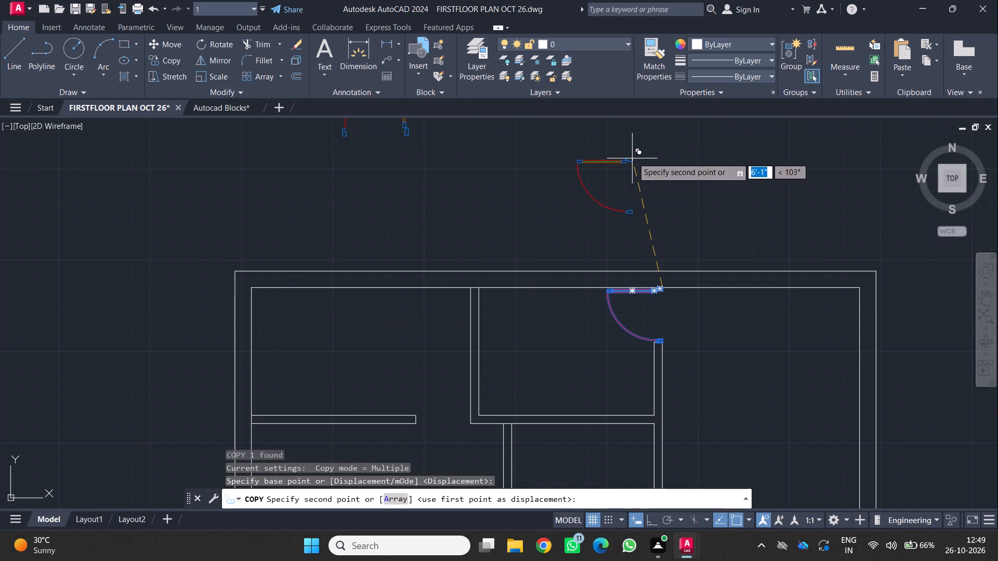
left_click(633, 154)
key("space")
scroll(596, 172, "up", 1)
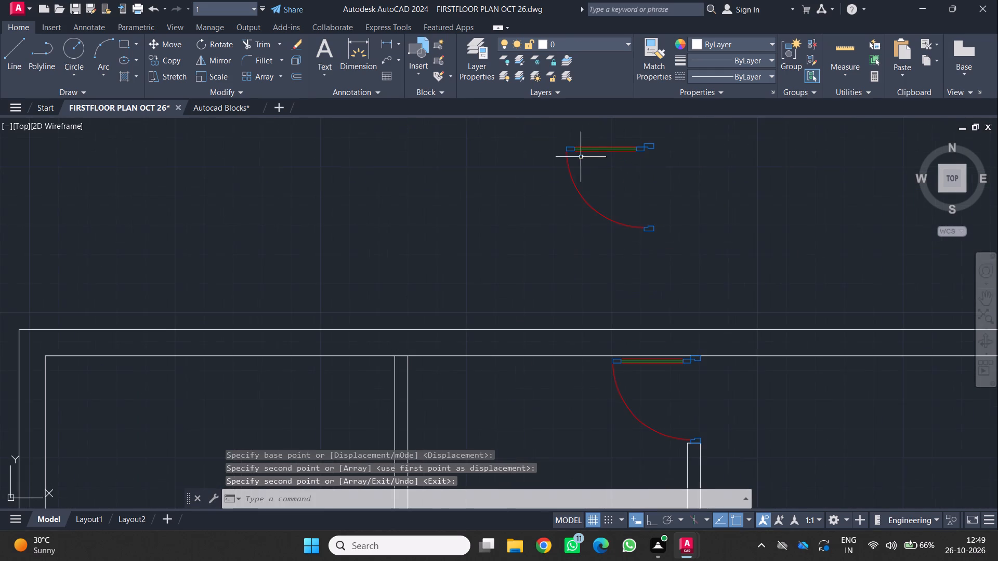
Rotate the new door copy by 270° around the lower right corner of its upper jamb.
middle_click_drag(569, 142, 567, 204)
middle_click(566, 205)
left_click_drag(532, 165, 542, 173)
left_click_drag(747, 339, 739, 330)
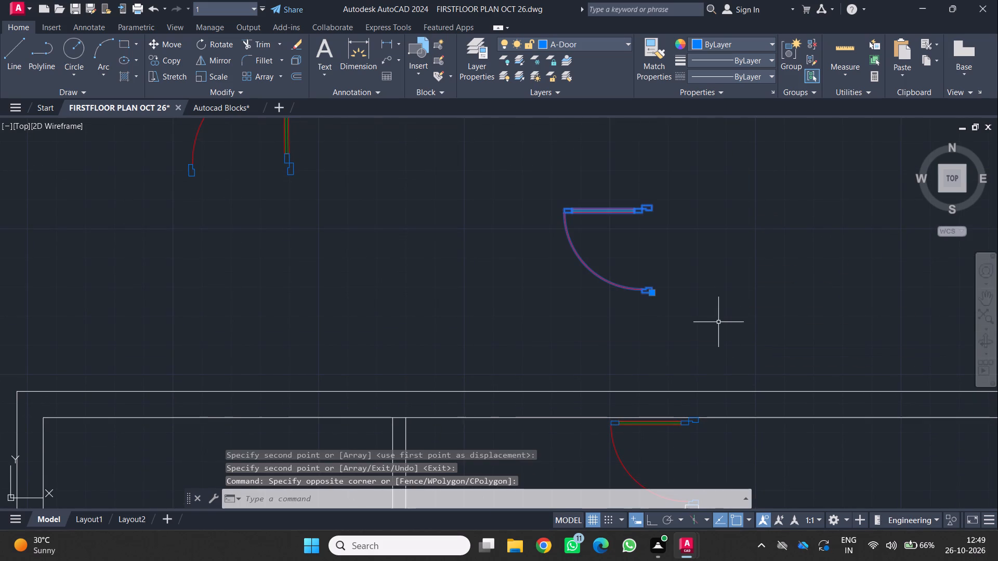
type("RO")
key("Return")
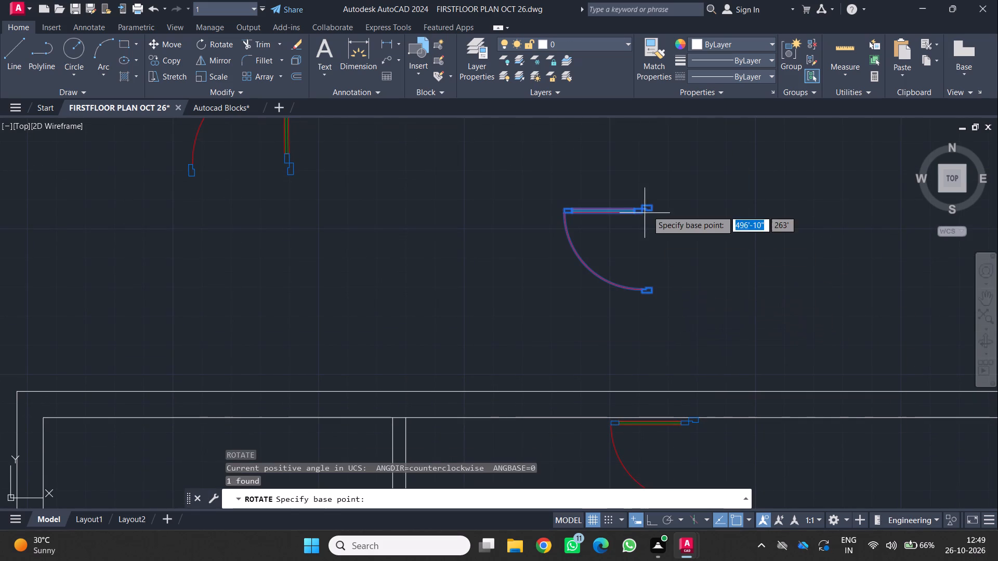
scroll(651, 205, "up", 3)
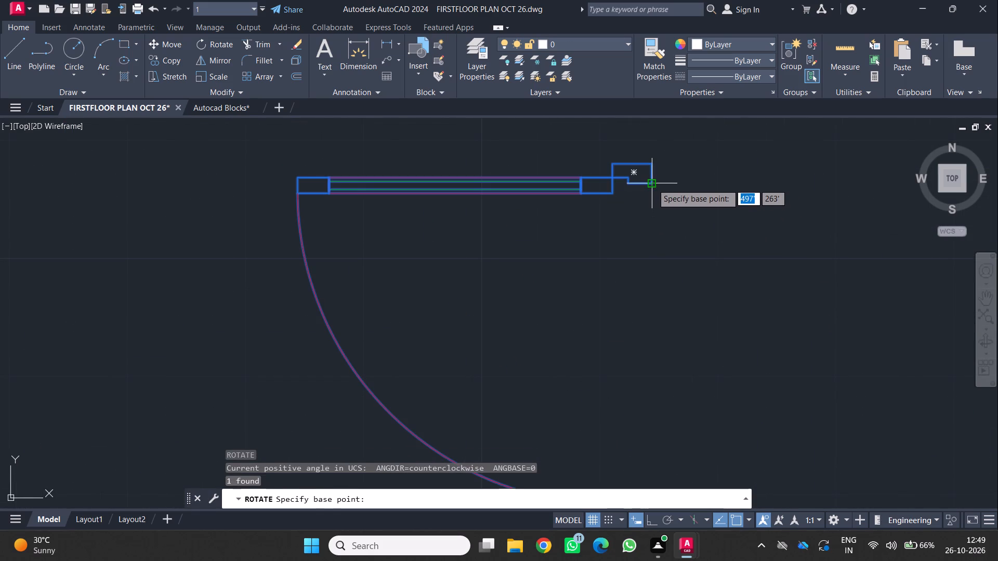
left_click(652, 184)
scroll(648, 194, "down", 3)
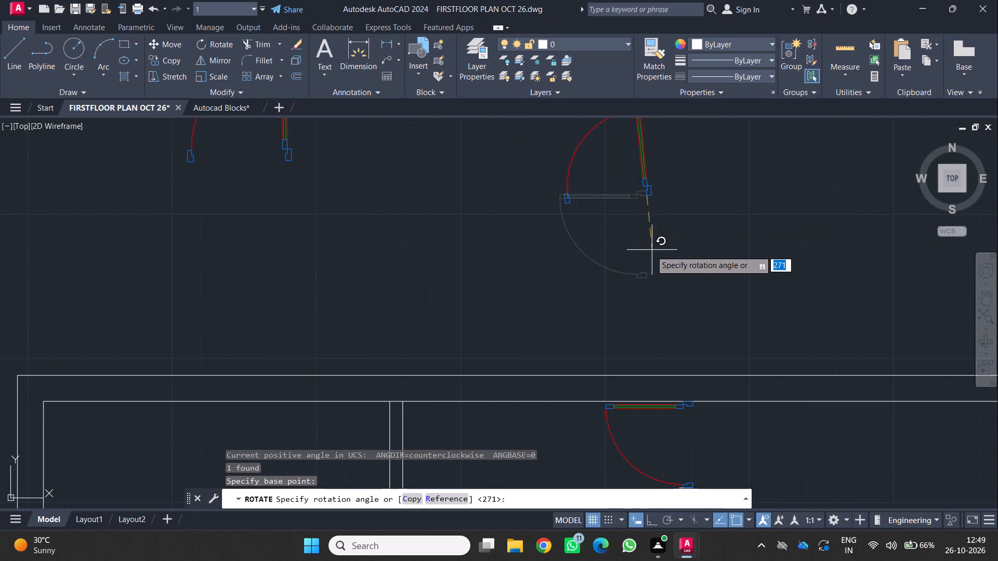
scroll(650, 251, "up", 2)
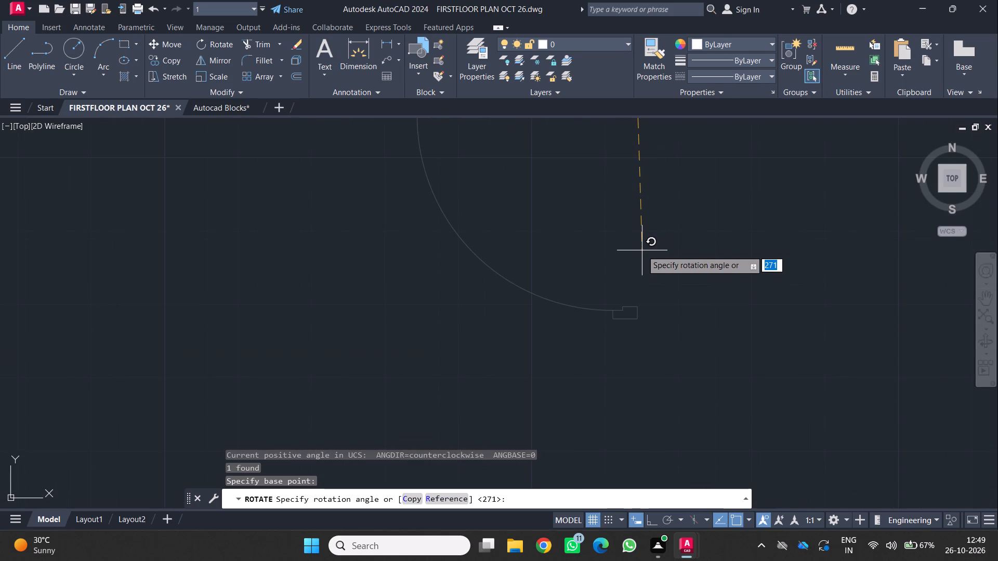
scroll(642, 250, "down", 2)
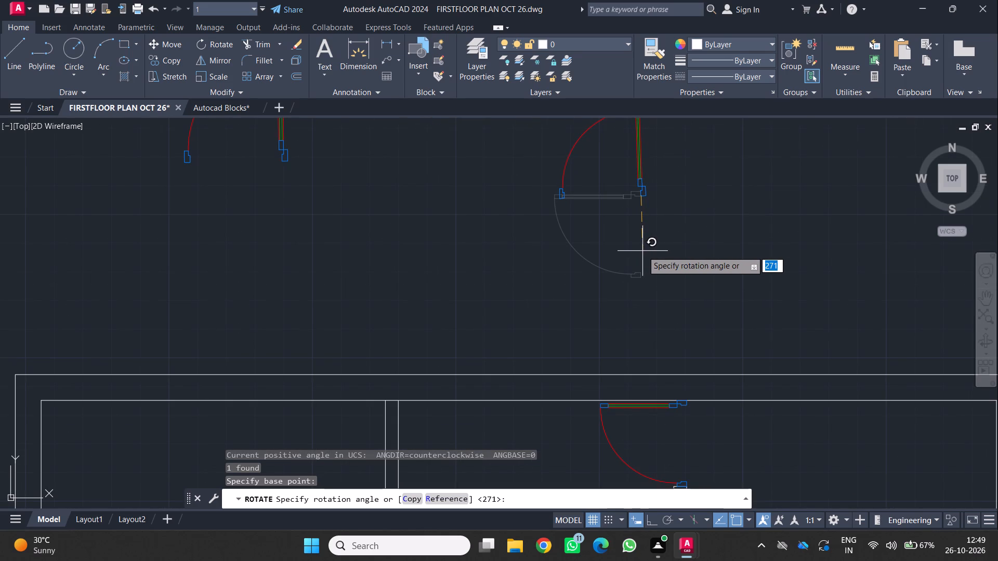
type("270")
key("Return")
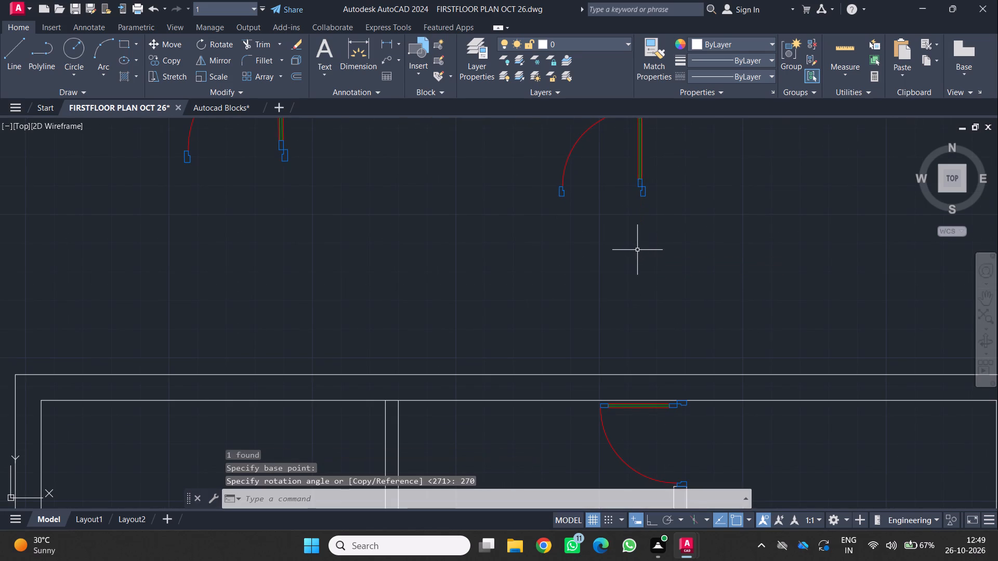
Move the rotated door block by its lower right jamb corner onto the partition corner at the upper-left room's opening.
scroll(622, 245, "down", 2)
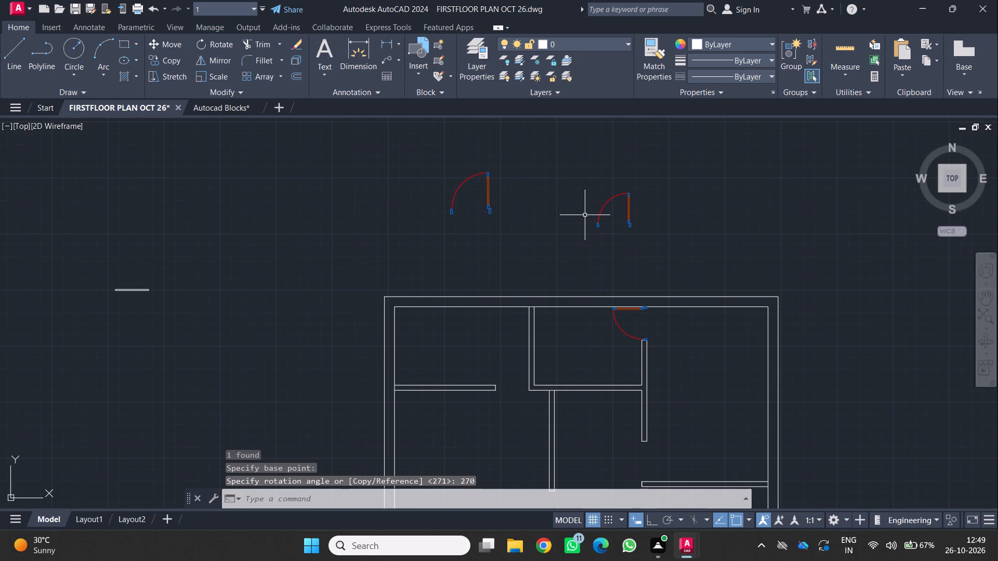
left_click(568, 165)
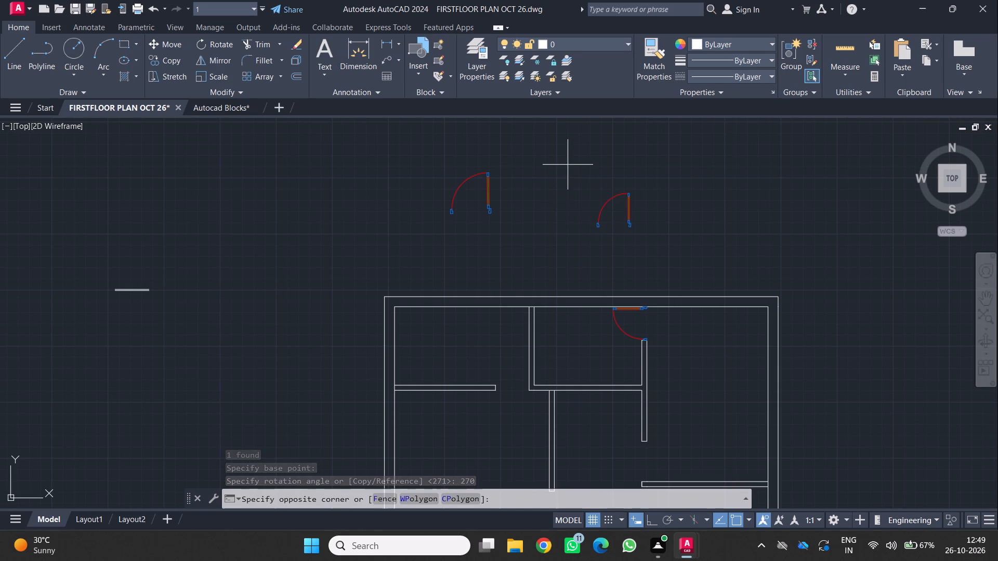
left_click(639, 237)
key("m")
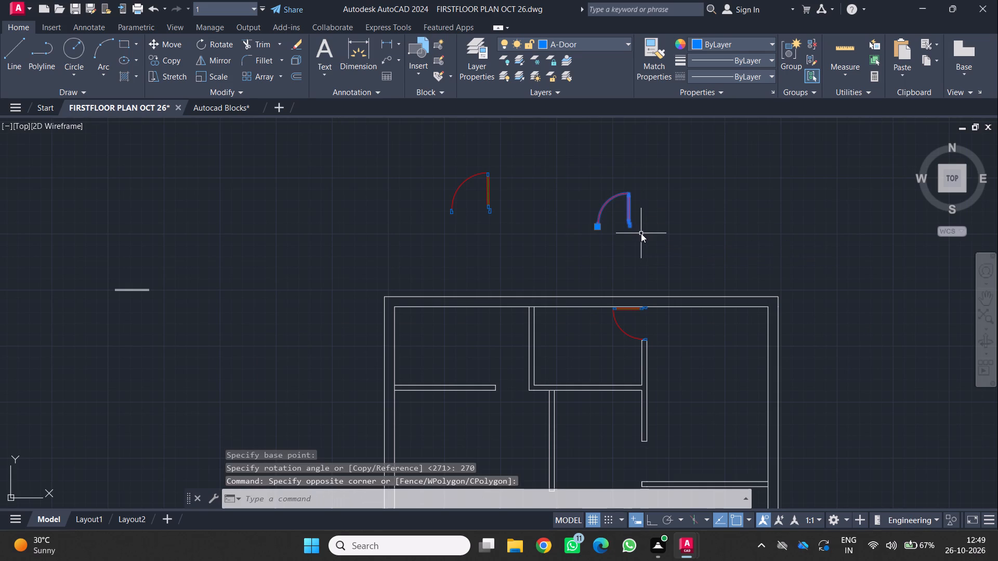
key("Return")
scroll(631, 228, "up", 5)
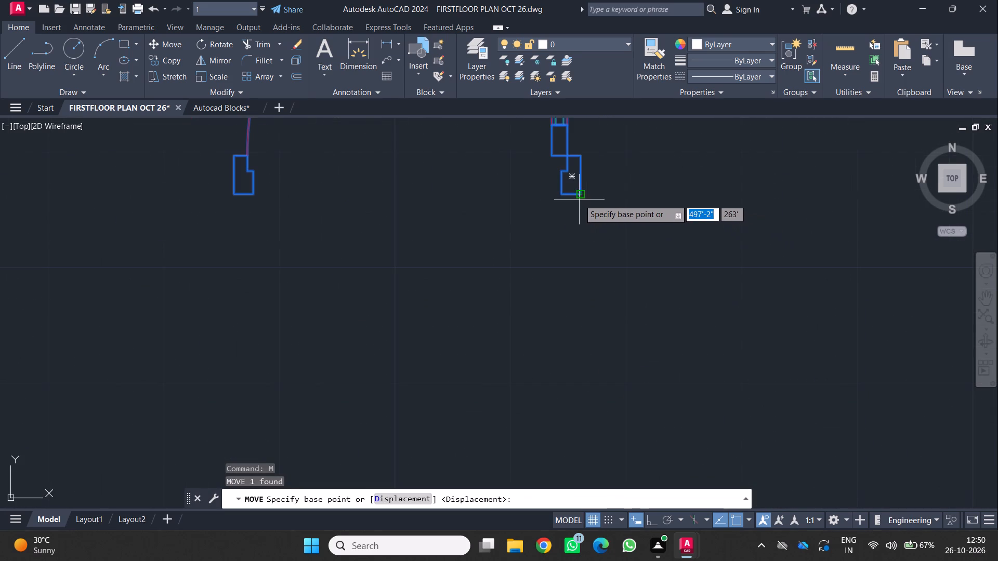
left_click(581, 193)
scroll(585, 193, "down", 5)
scroll(447, 290, "down", 1)
middle_click_drag(407, 354, 504, 303)
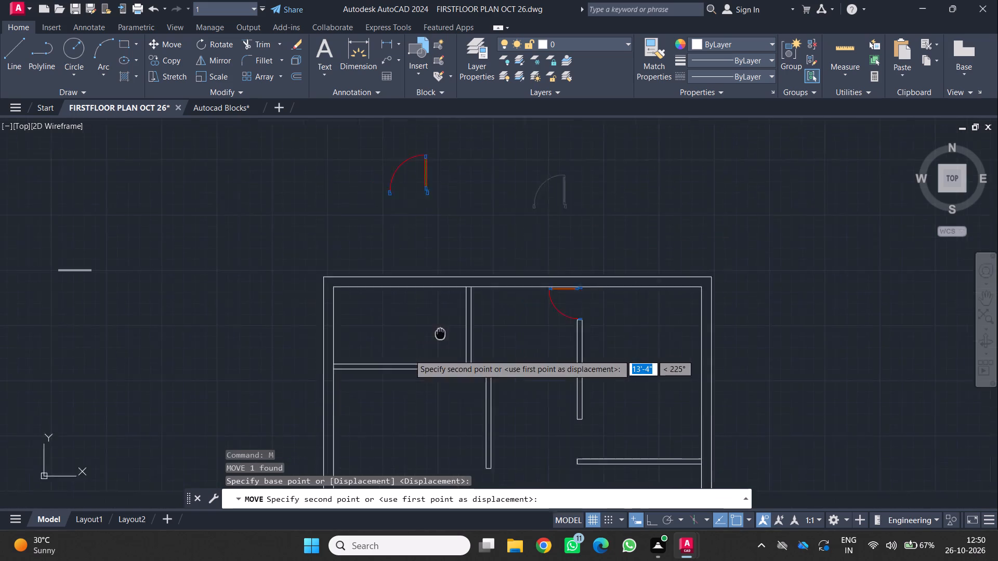
middle_click_drag(504, 303, 561, 274)
scroll(512, 303, "up", 1)
scroll(604, 322, "up", 4)
scroll(649, 308, "up", 1)
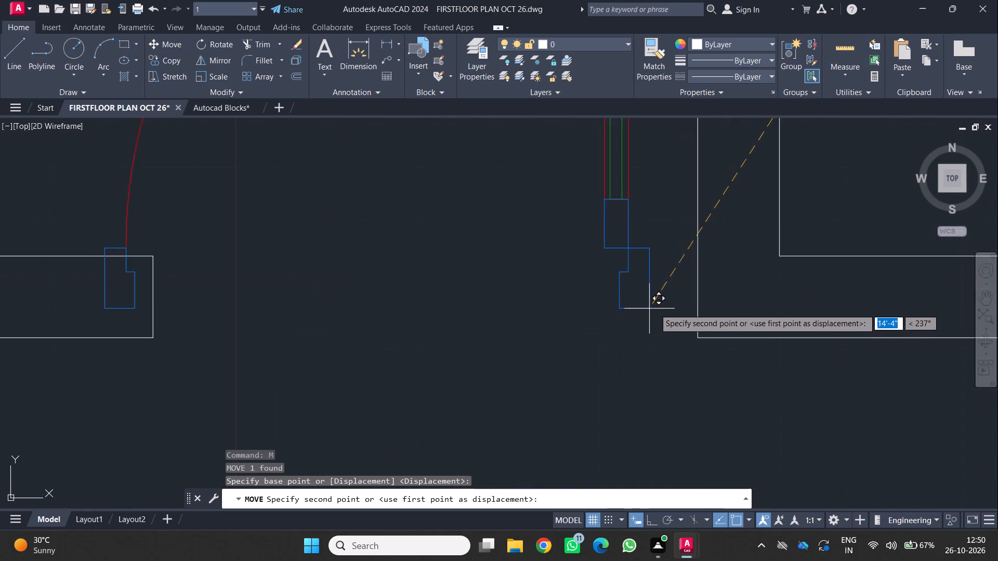
scroll(685, 320, "up", 1)
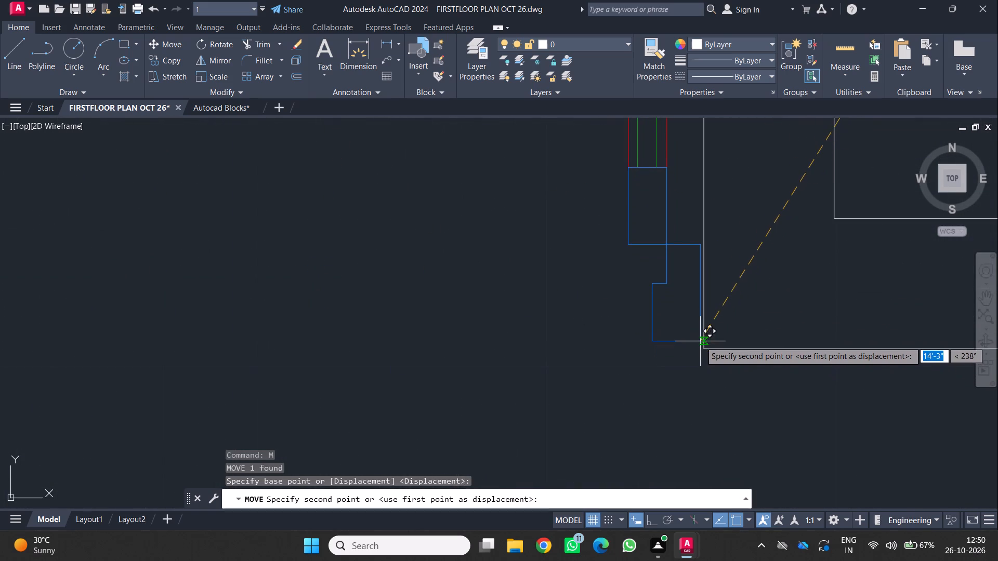
left_click(705, 348)
scroll(722, 342, "down", 4)
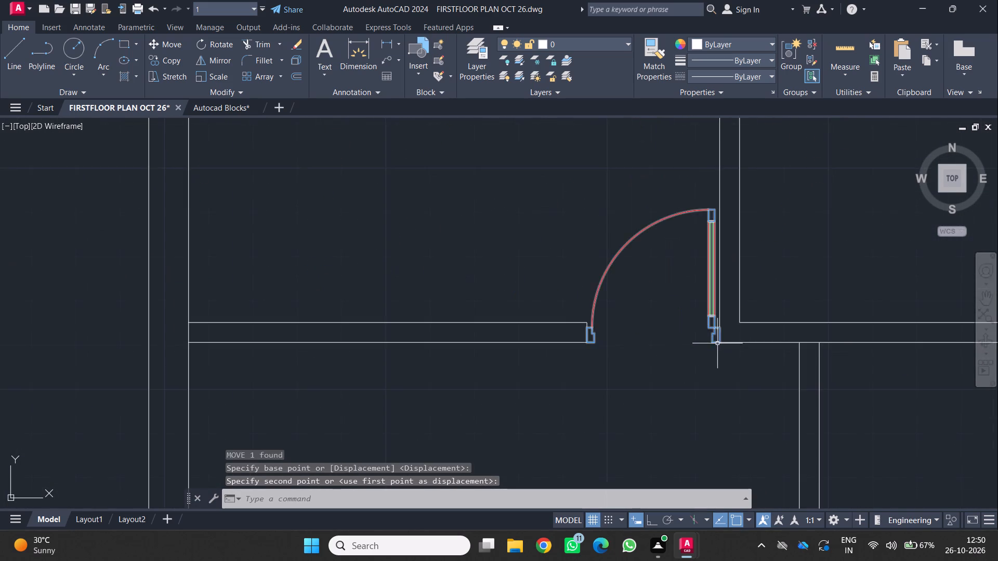
scroll(665, 366, "down", 4)
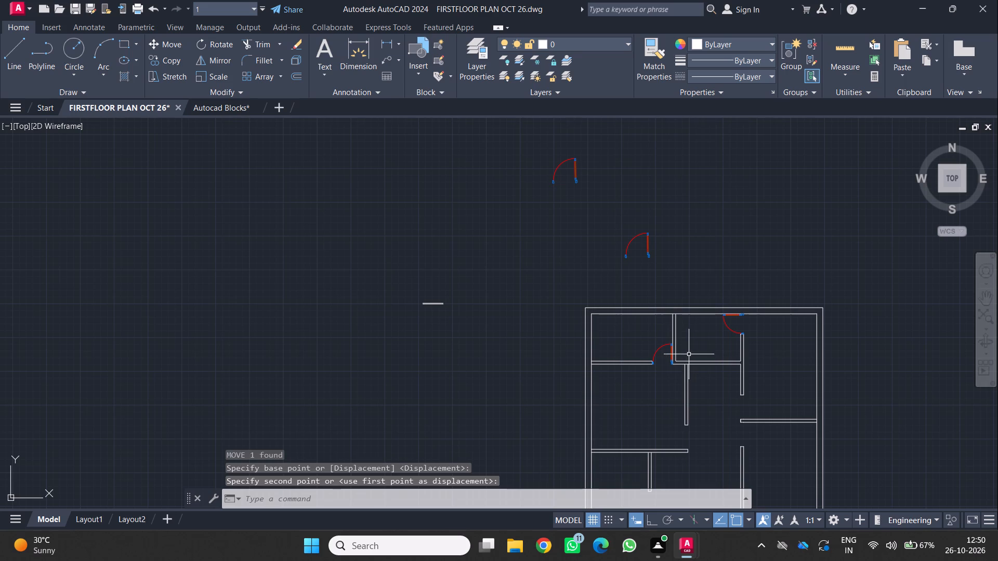
key("Escape")
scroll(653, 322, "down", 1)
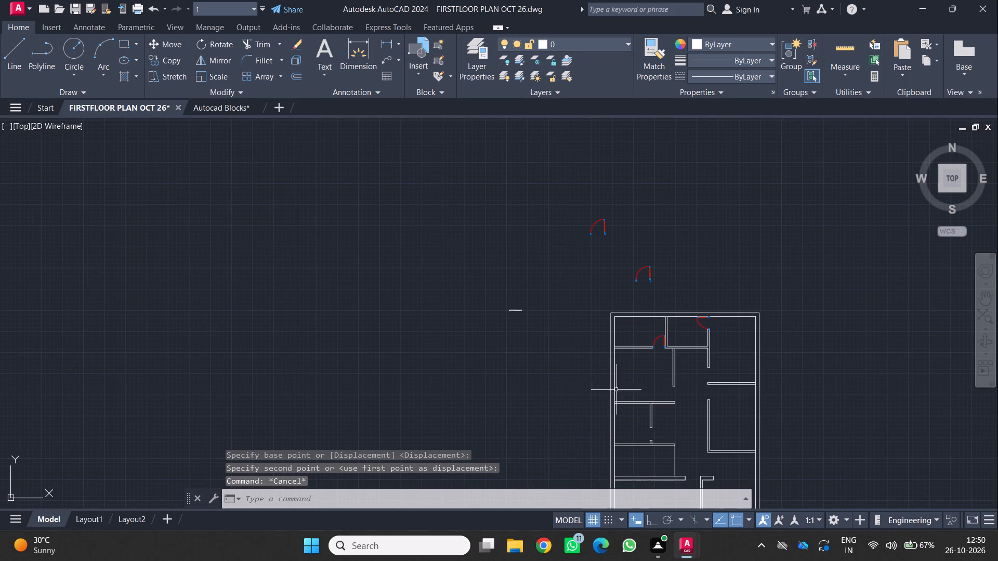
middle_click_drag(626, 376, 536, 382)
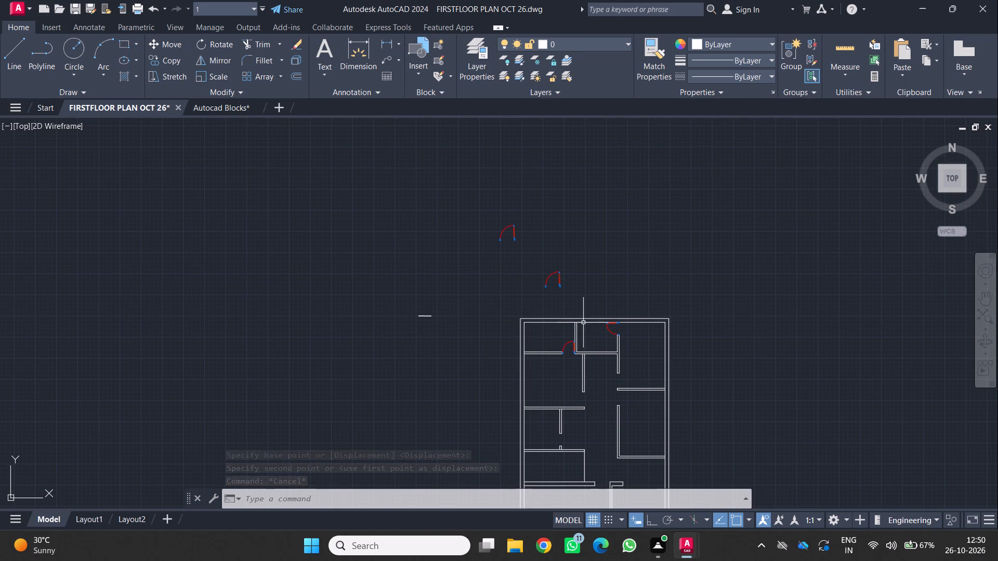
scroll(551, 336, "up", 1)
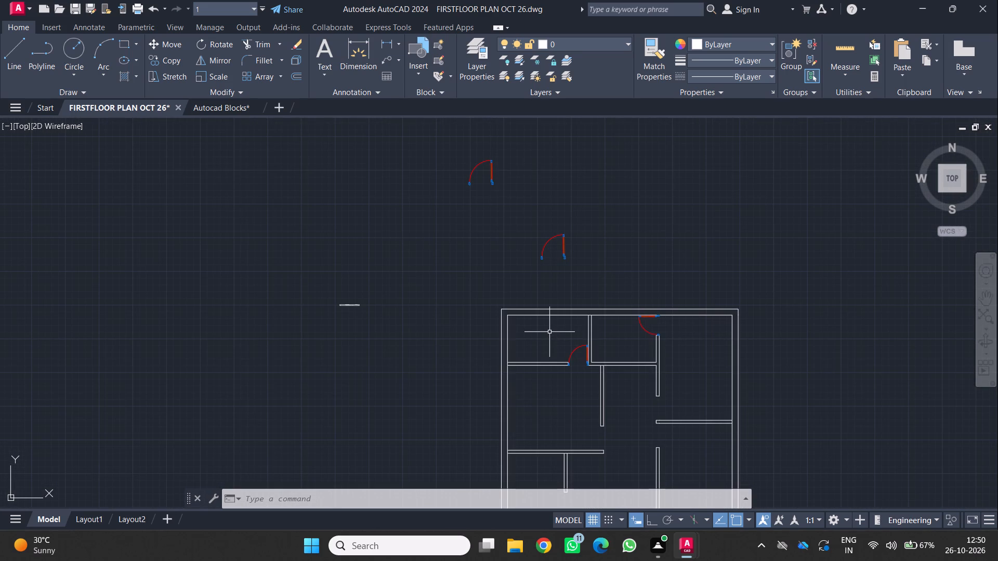
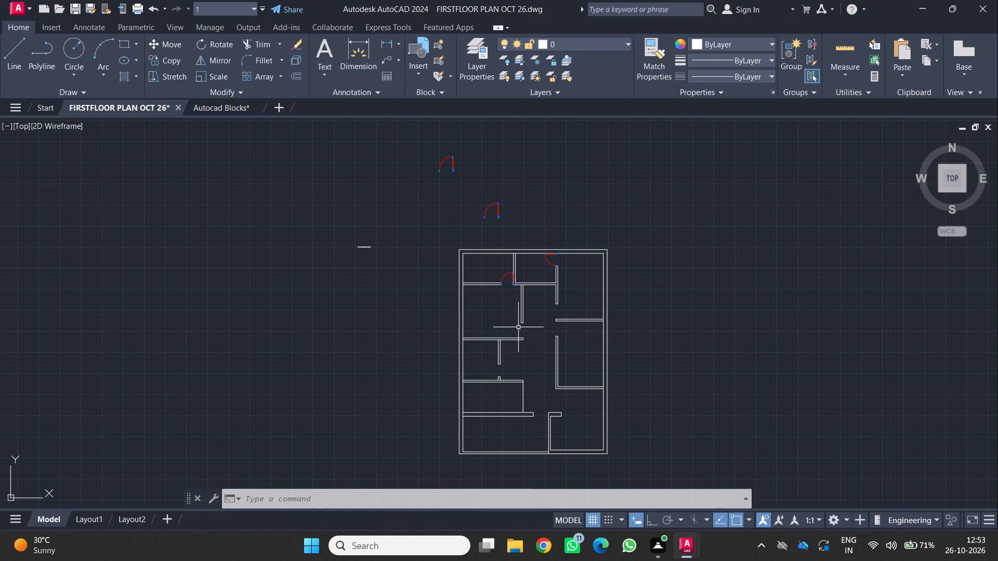
Rotate the uppermost loose door block above the plan by 270° around a point on its right-hand jamb.
middle_click_drag(471, 206, 400, 244)
scroll(332, 183, "up", 1)
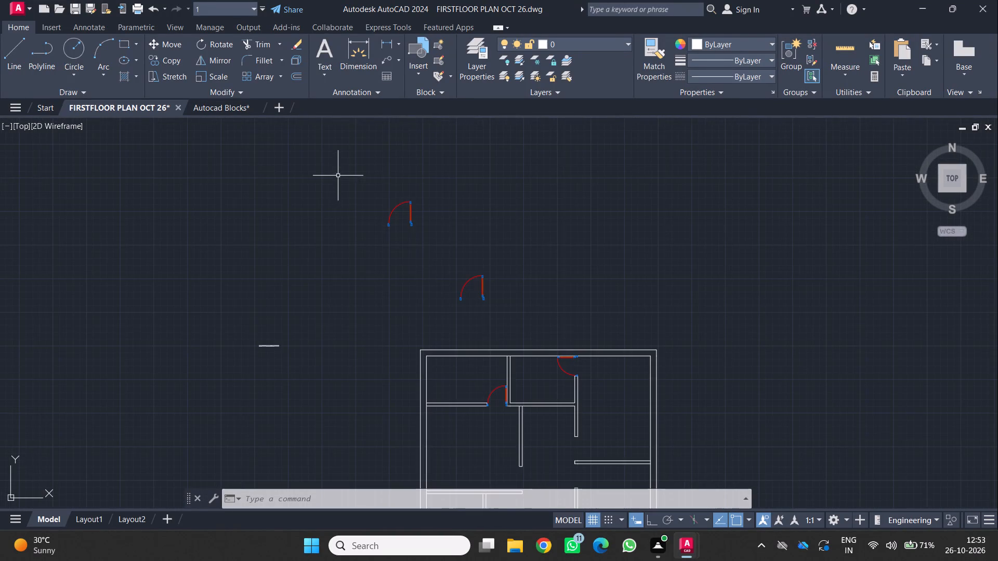
scroll(387, 199, "up", 2)
left_click(379, 190)
left_click(469, 306)
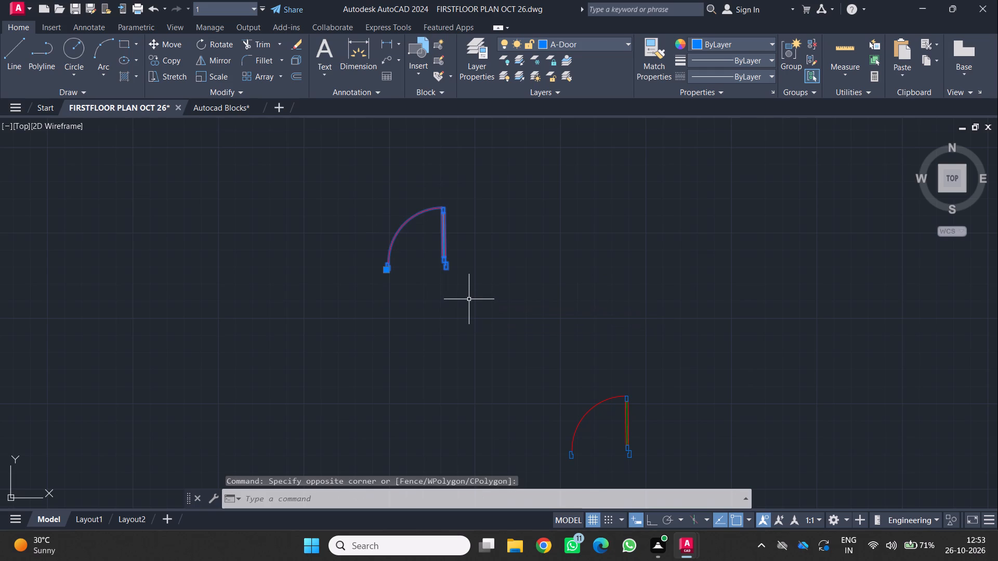
type("RO")
key("Return")
scroll(451, 271, "up", 2)
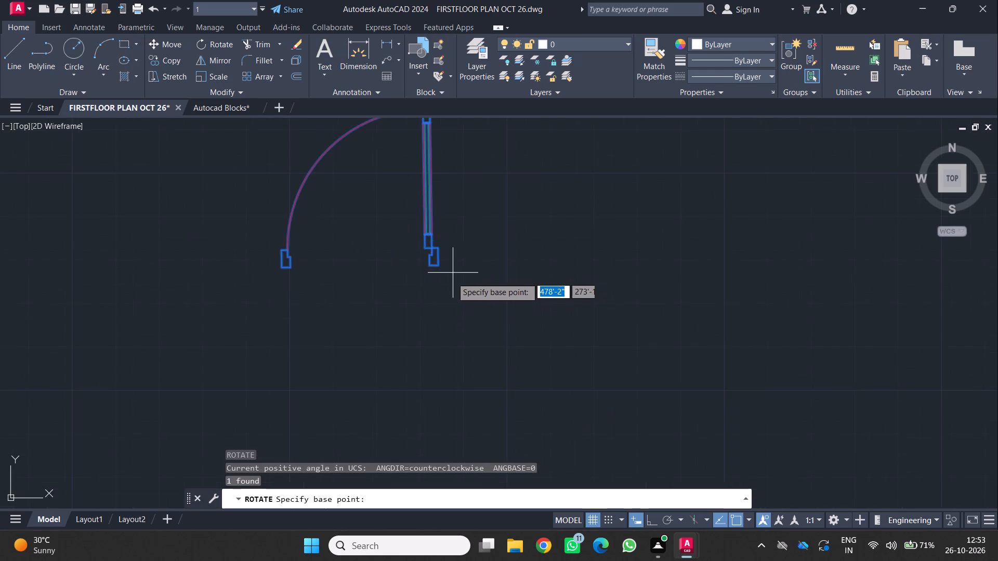
scroll(454, 283, "up", 2)
left_click(411, 241)
scroll(379, 250, "down", 3)
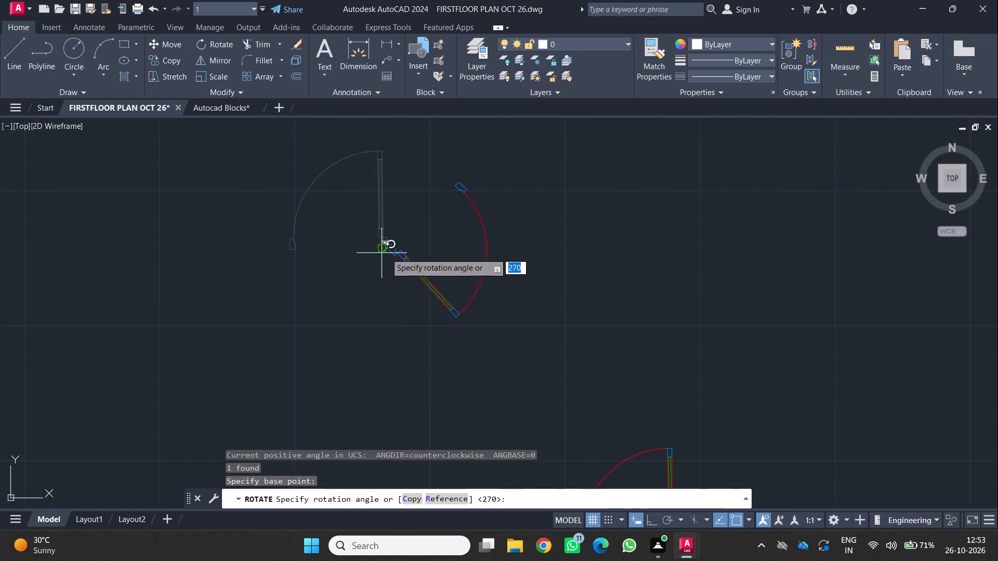
left_click(387, 332)
scroll(382, 330, "down", 2)
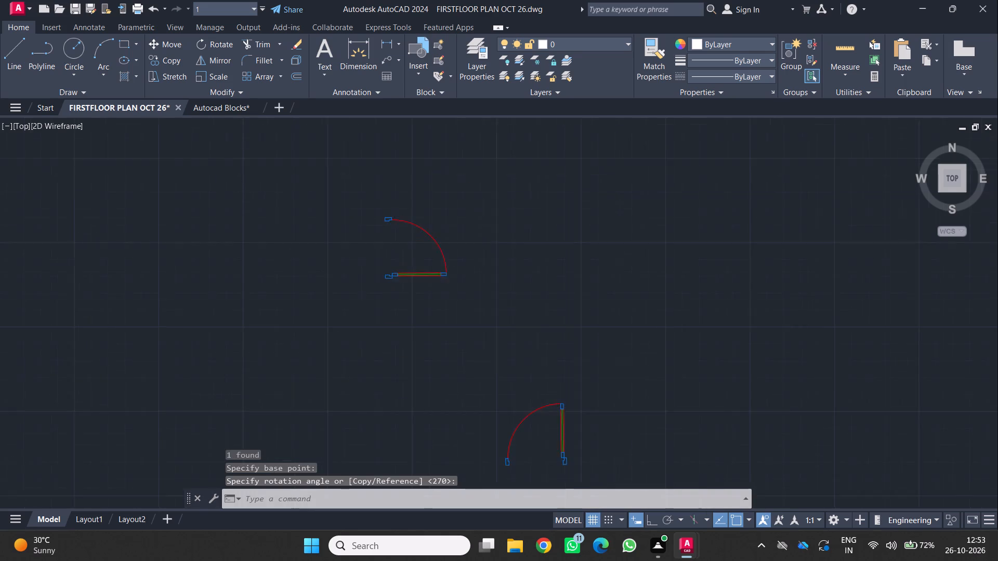
Copy the rotated door by its lower left jamb corner to the upper left corner of the right-hand rooms' dividing partition end.
scroll(362, 354, "down", 2)
left_click_drag(339, 290, 351, 303)
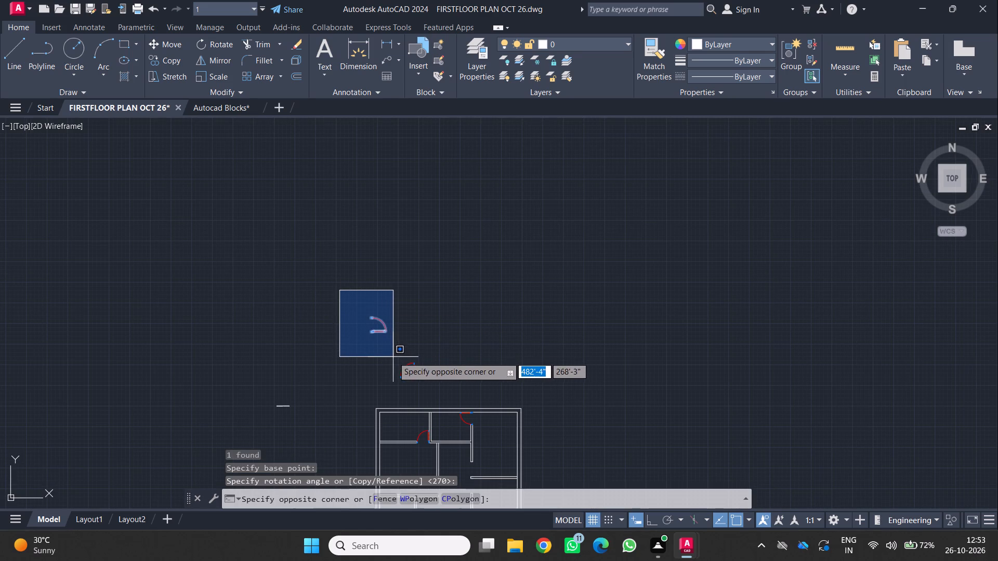
left_click(393, 357)
type("CP")
key("Return")
scroll(376, 343, "up", 4)
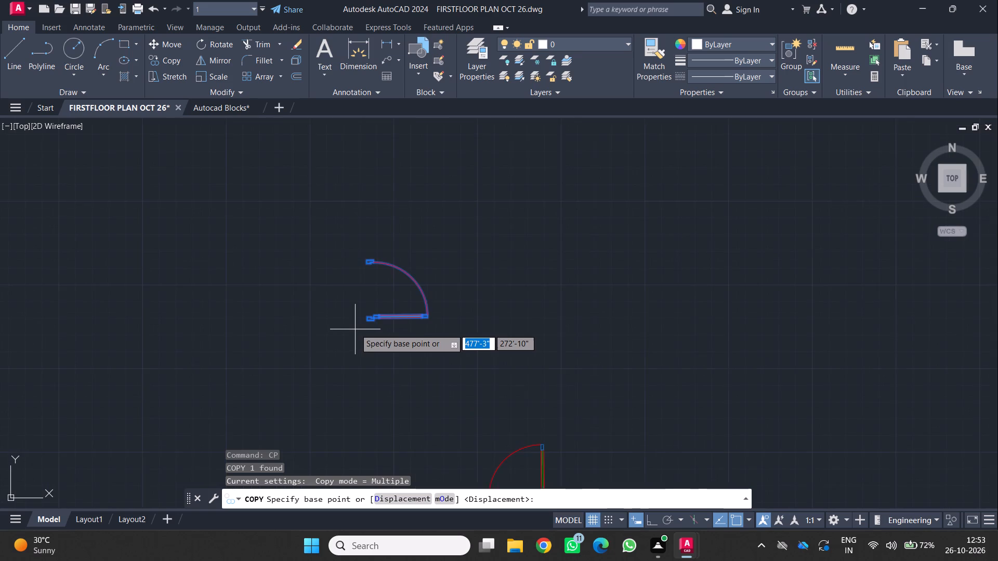
scroll(355, 329, "up", 2)
left_click(391, 300)
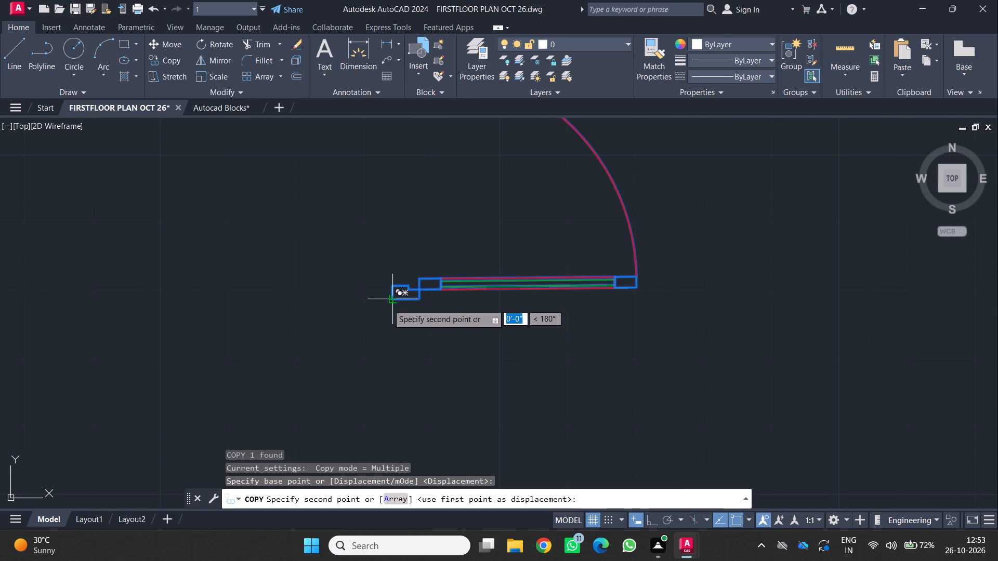
scroll(384, 307, "down", 5)
scroll(423, 380, "down", 4)
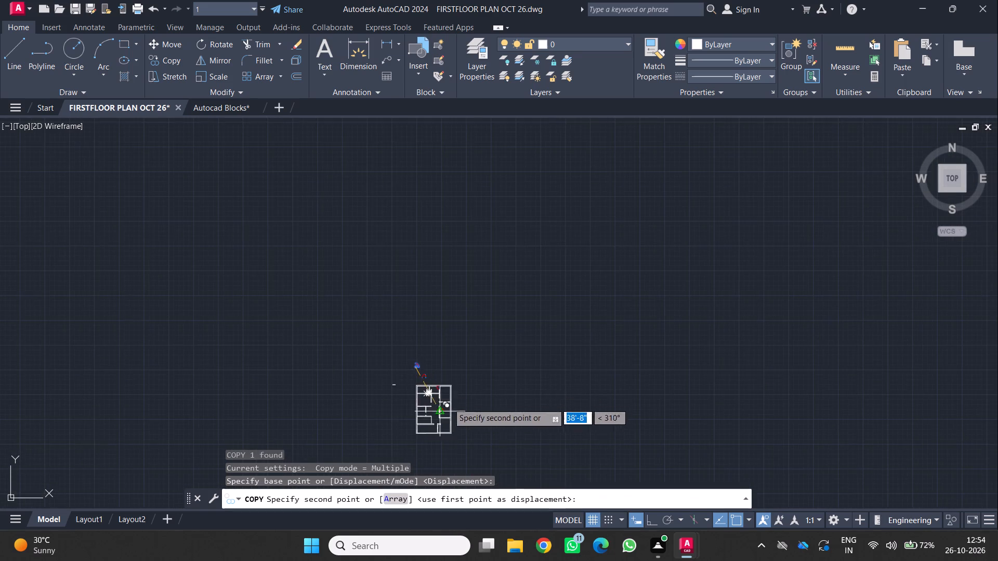
middle_click_drag(451, 397, 477, 314)
scroll(456, 380, "up", 1)
scroll(467, 315, "up", 2)
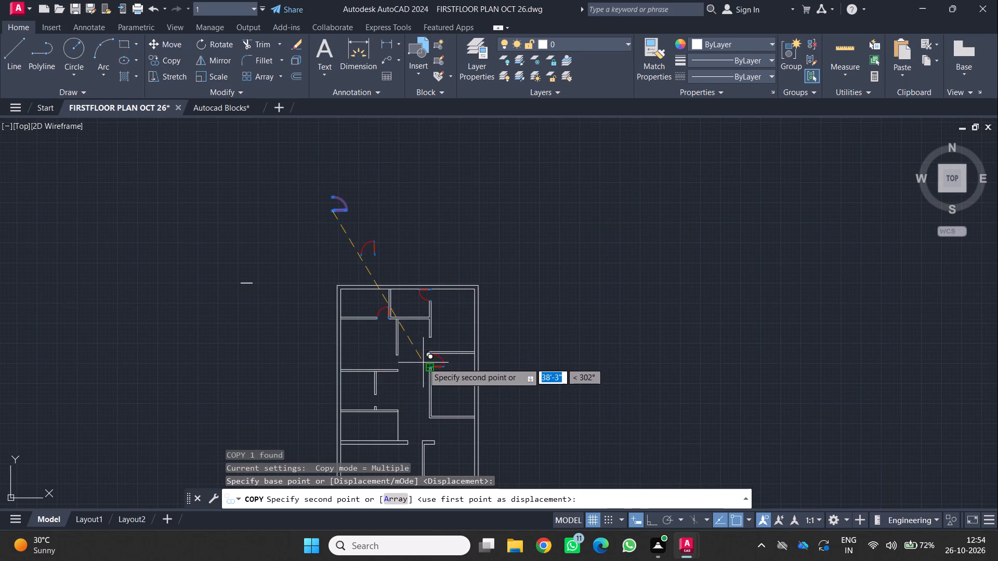
scroll(435, 344, "up", 3)
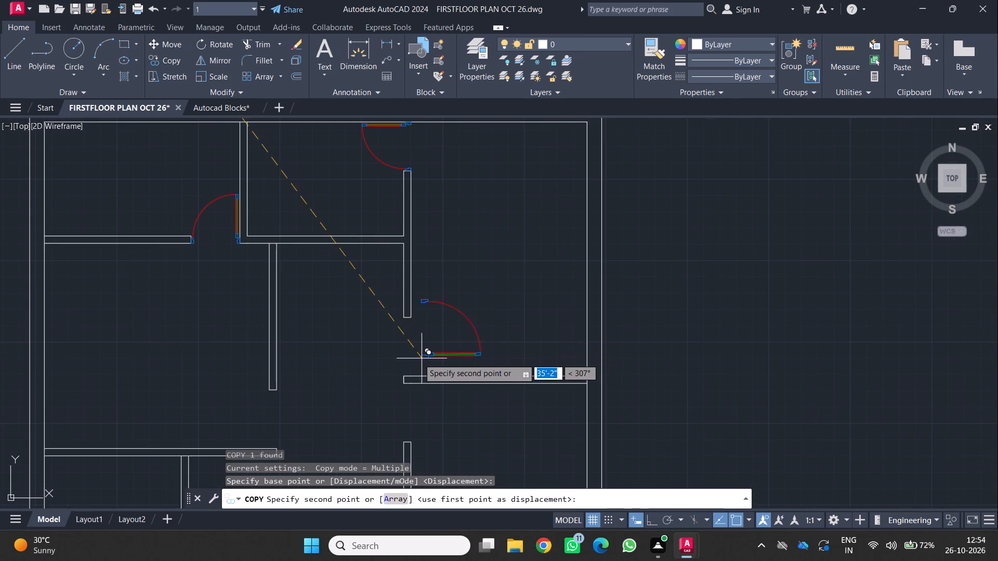
scroll(417, 358, "up", 3)
scroll(381, 394, "down", 3)
scroll(376, 401, "up", 2)
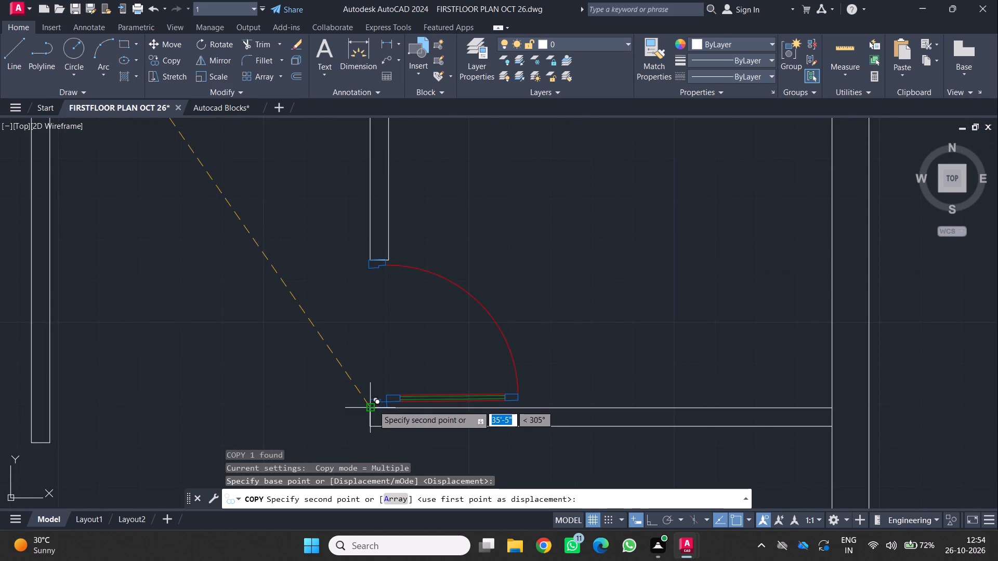
scroll(369, 411, "up", 2)
left_click(370, 404)
Place another copy of the rotated door in open space beyond the plan's right wall and finish copying.
scroll(374, 402, "down", 4)
scroll(327, 422, "down", 1)
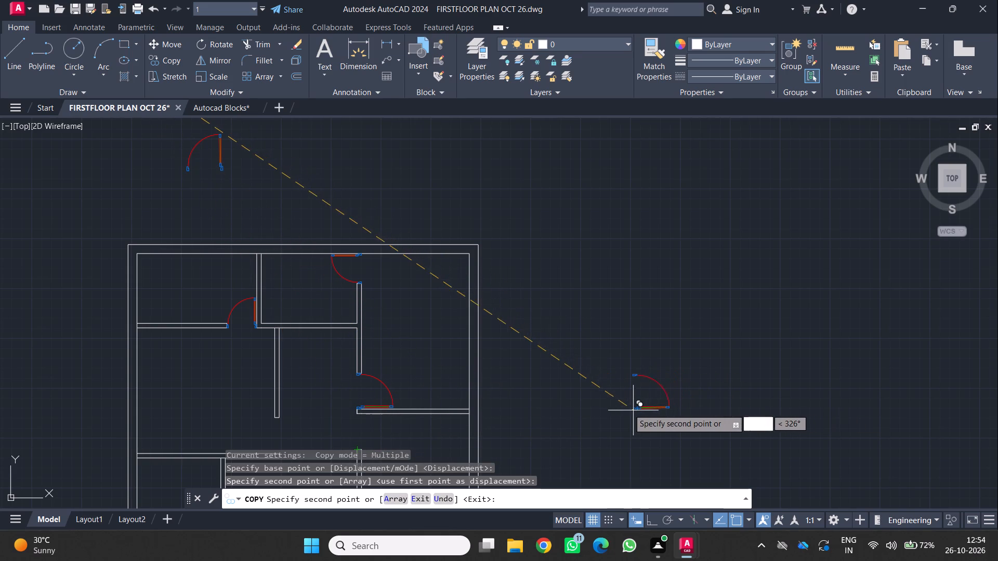
left_click(623, 406)
key("Escape")
scroll(622, 384, "up", 2)
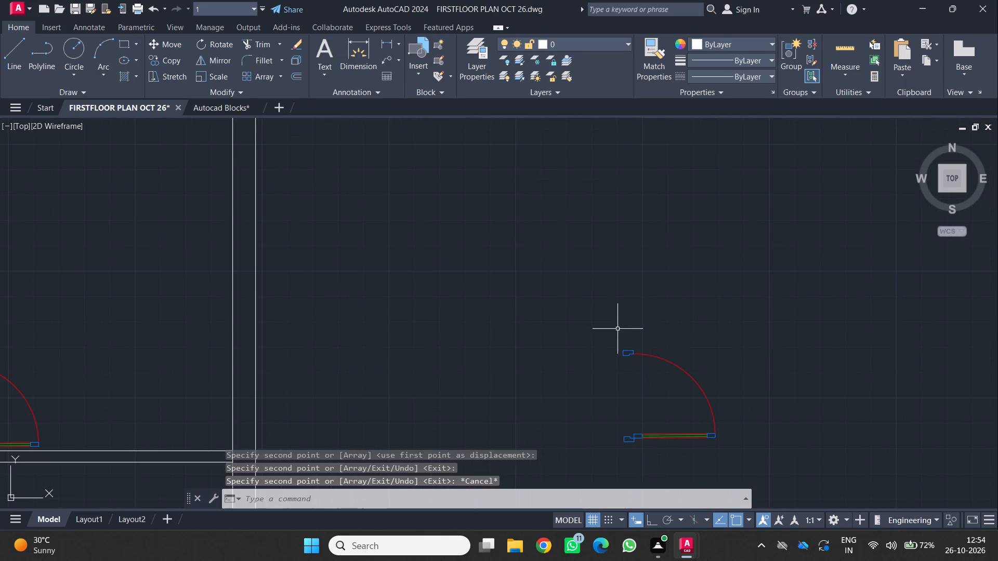
left_click(602, 319)
scroll(636, 381, "down", 3)
key("Escape")
key("Escape")
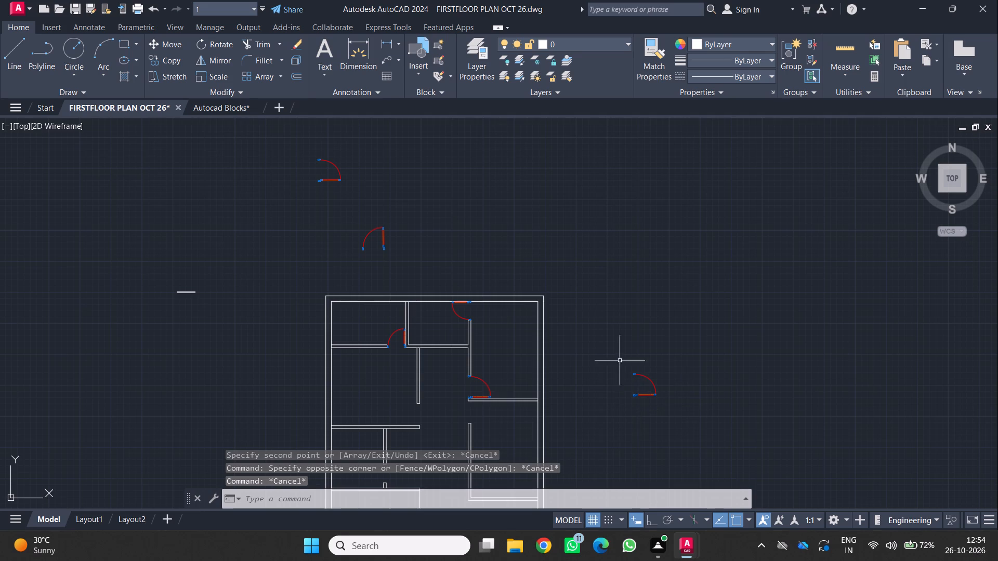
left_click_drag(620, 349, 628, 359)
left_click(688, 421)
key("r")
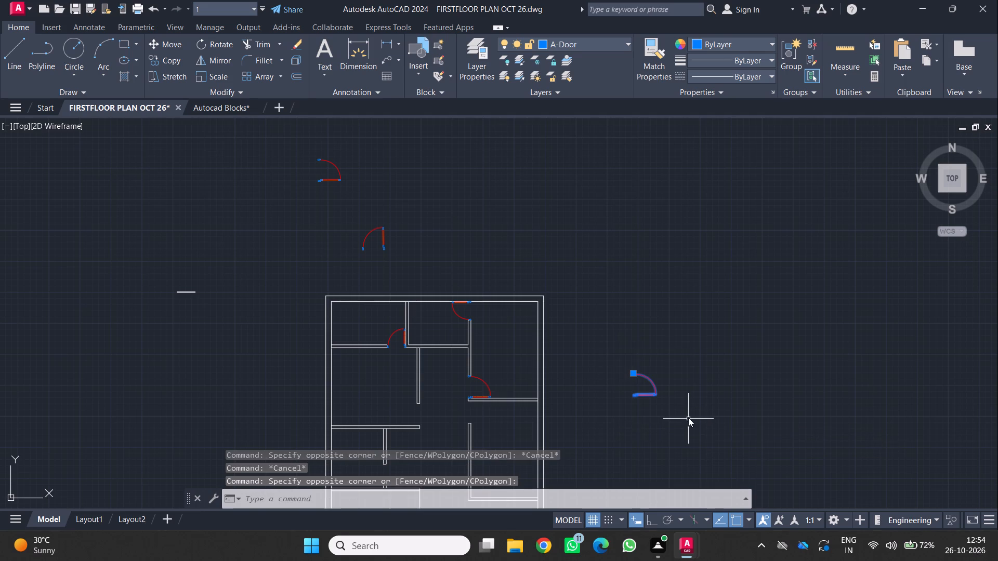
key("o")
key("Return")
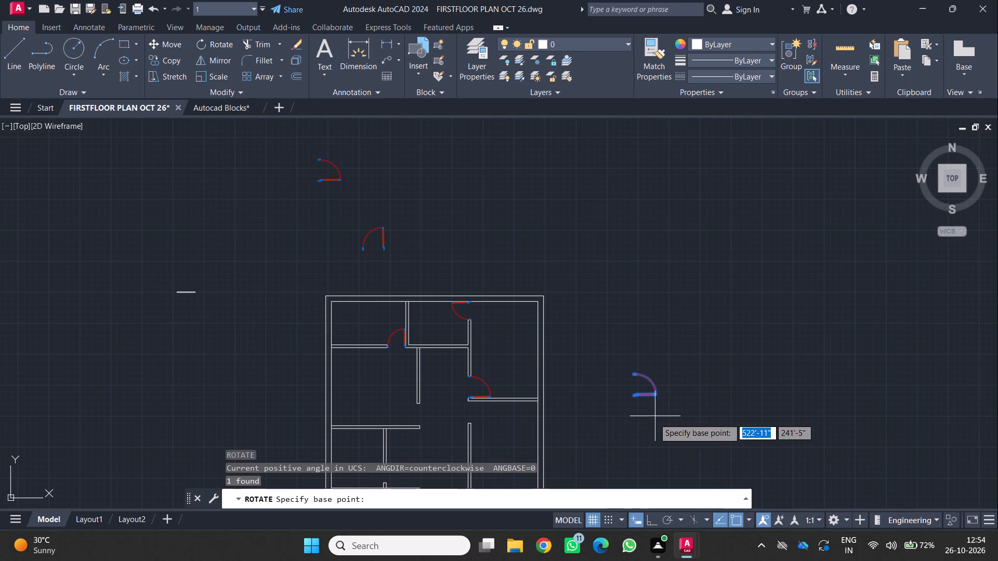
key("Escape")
Mirror the door copy beside the plan across a horizontal line along its lower jamb's bottom edge, erasing the source object.
key("m")
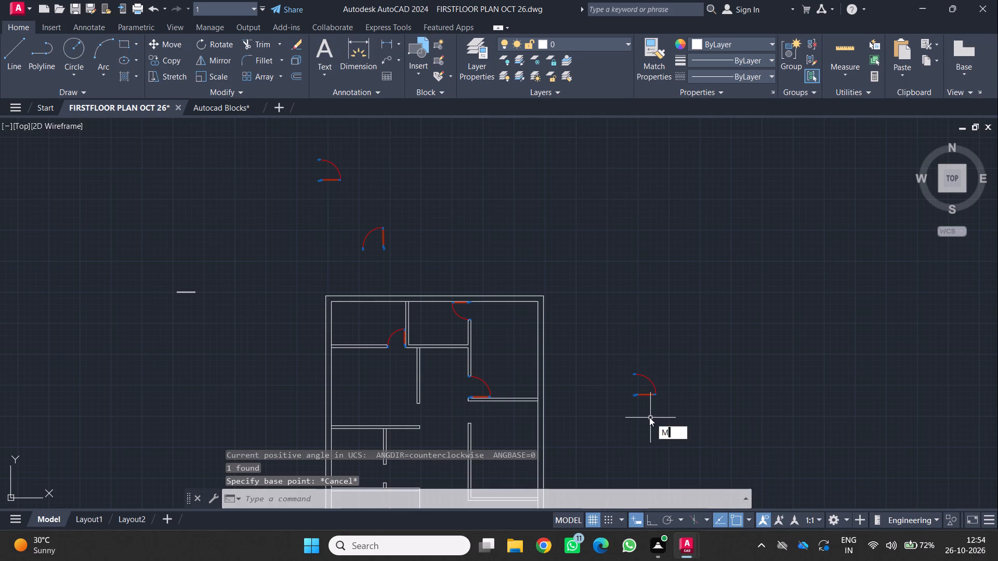
key("i")
key("Return")
scroll(650, 391, "up", 2)
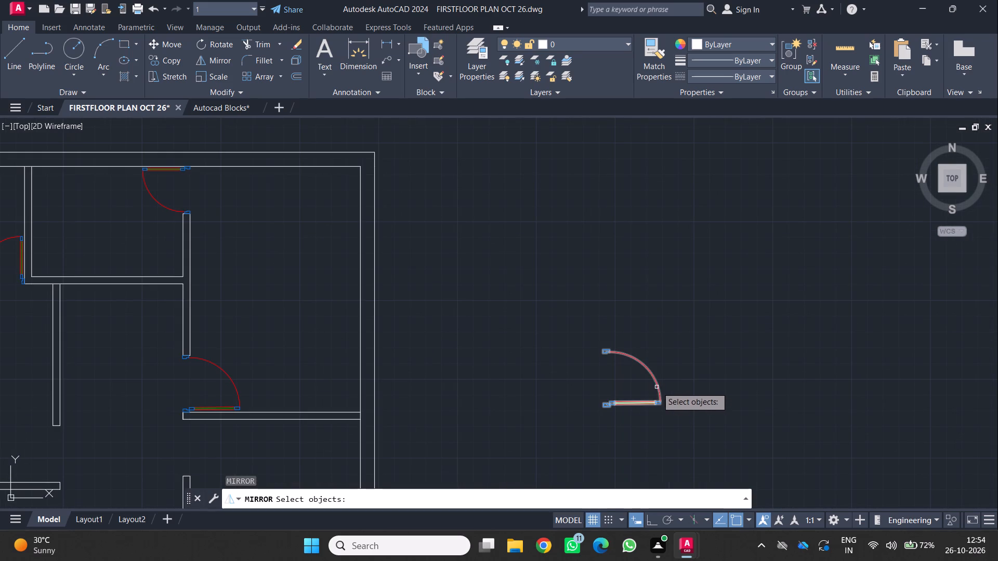
left_click(659, 386)
key("Return")
scroll(600, 429, "up", 2)
left_click_drag(606, 378, 612, 378)
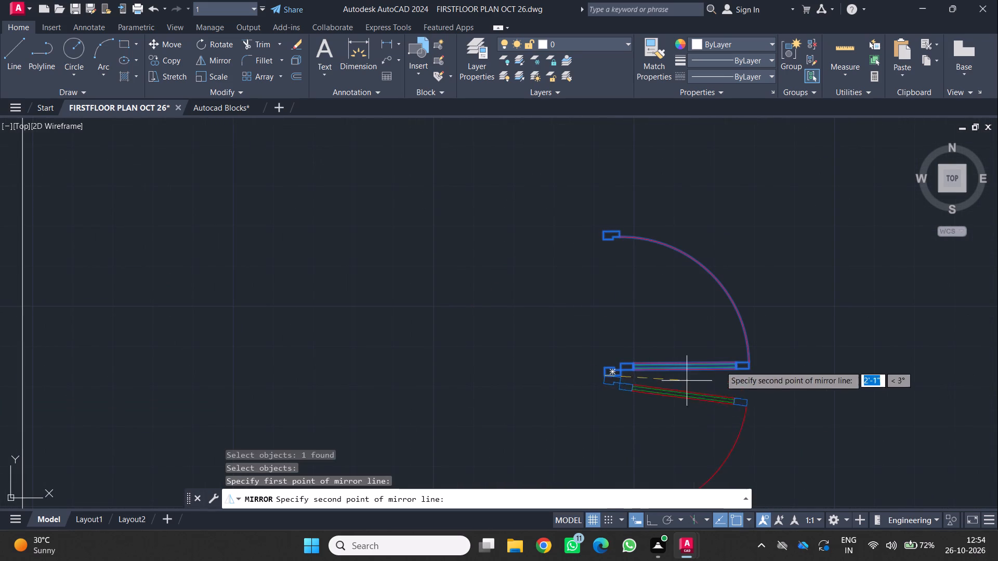
scroll(734, 375, "up", 2)
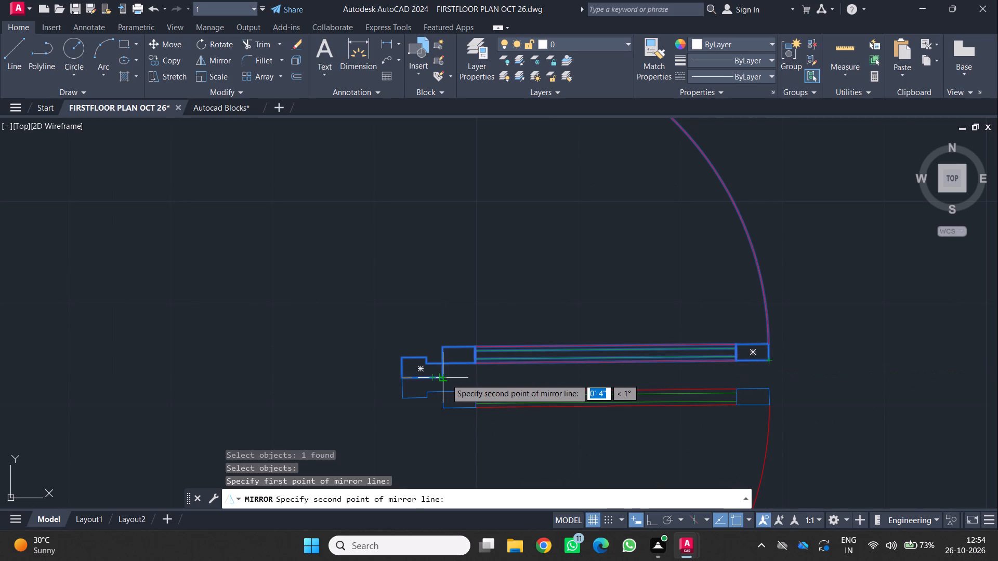
left_click_drag(445, 379, 451, 379)
left_click_drag(465, 407, 451, 378)
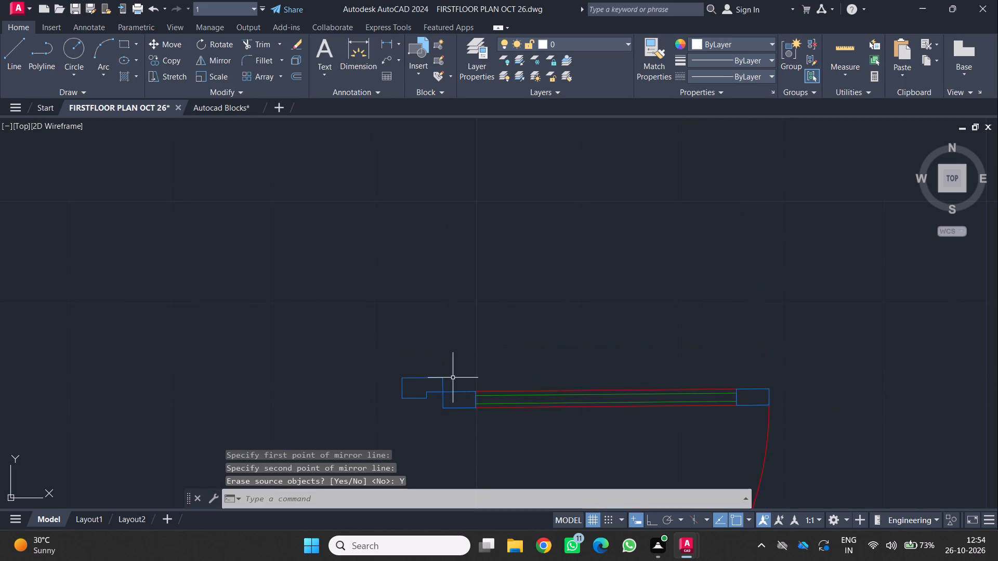
Move the mirrored door by its upper left jamb corner to the lower left corner of the right-hand rooms' dividing partition end.
scroll(454, 378, "down", 4)
left_click_drag(375, 338, 379, 343)
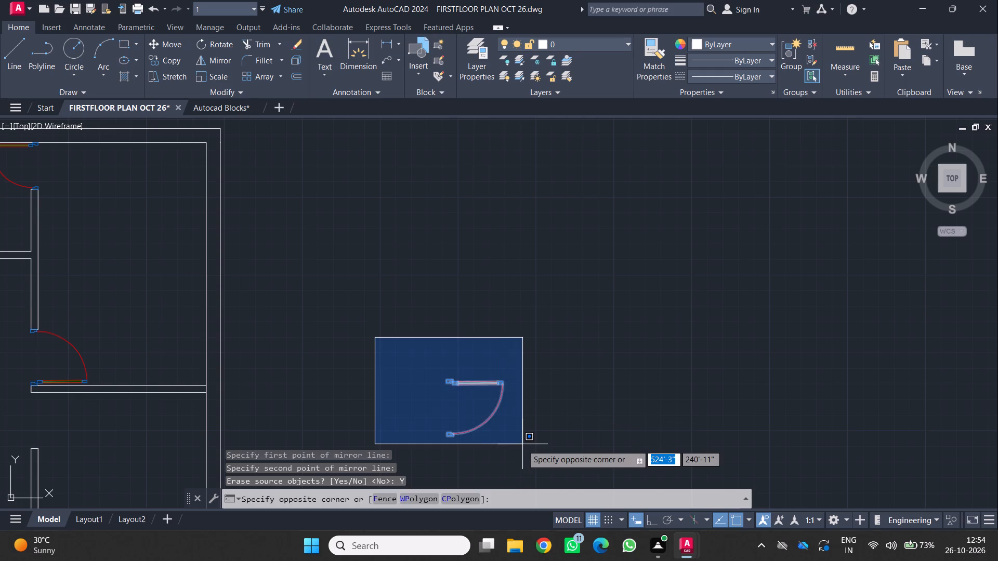
left_click(523, 445)
key("m")
key("Return")
scroll(454, 375, "up", 2)
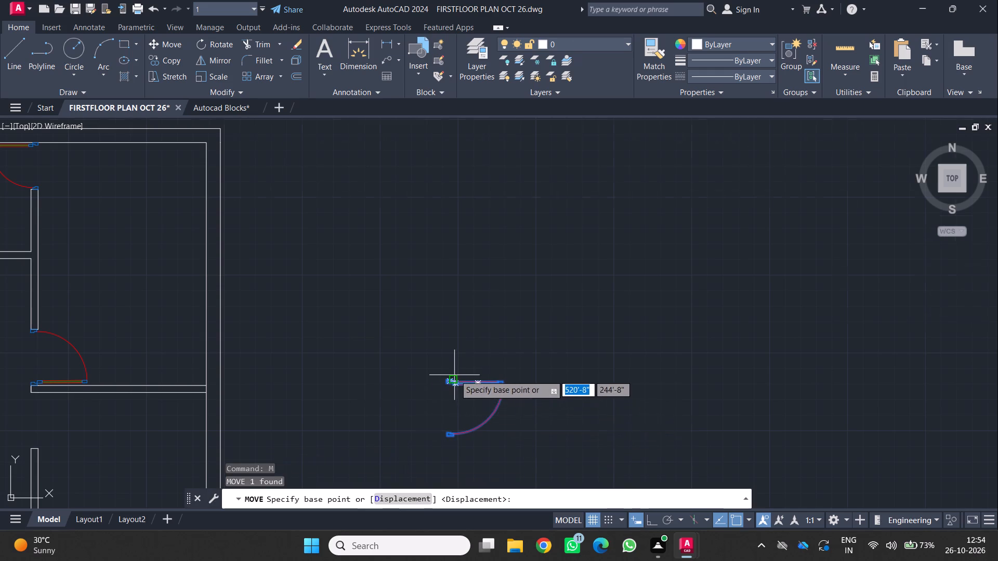
scroll(442, 380, "up", 2)
left_click(406, 404)
scroll(418, 397, "down", 2)
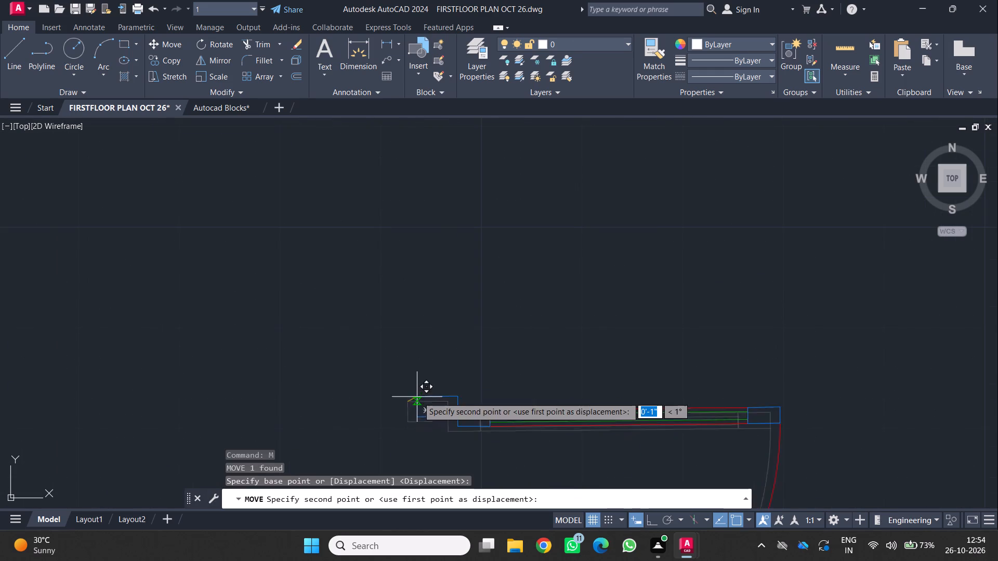
scroll(418, 397, "down", 3)
middle_click_drag(393, 415, 807, 341)
middle_click(811, 341)
scroll(808, 341, "down", 3)
scroll(668, 368, "up", 3)
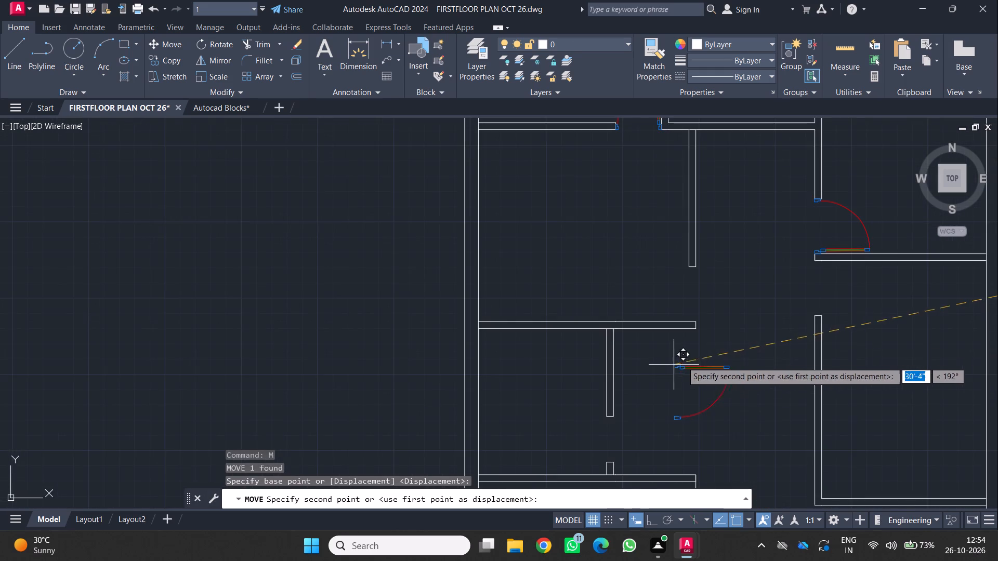
middle_click_drag(733, 343, 549, 408)
middle_click(548, 408)
scroll(602, 362, "up", 3)
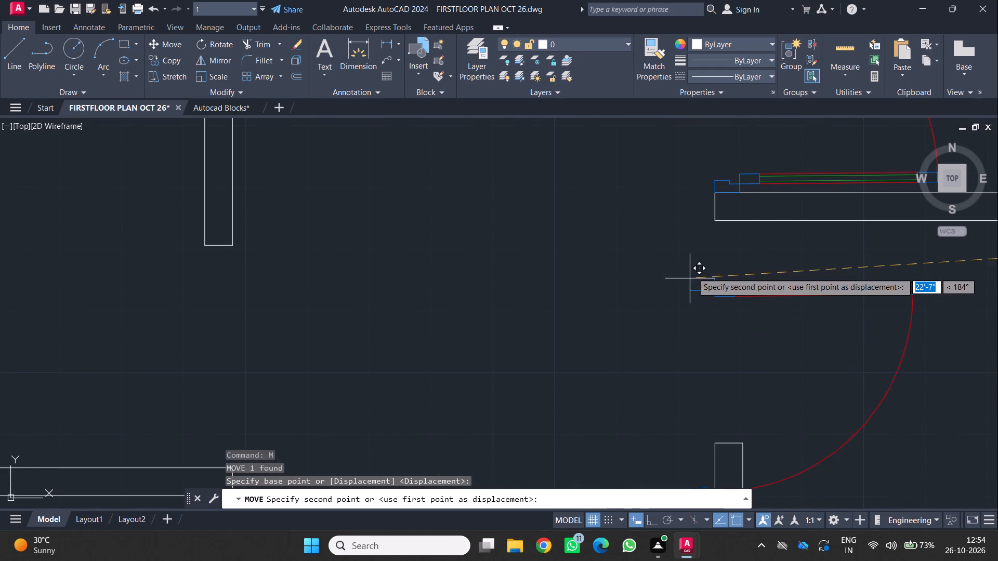
scroll(712, 236, "up", 2)
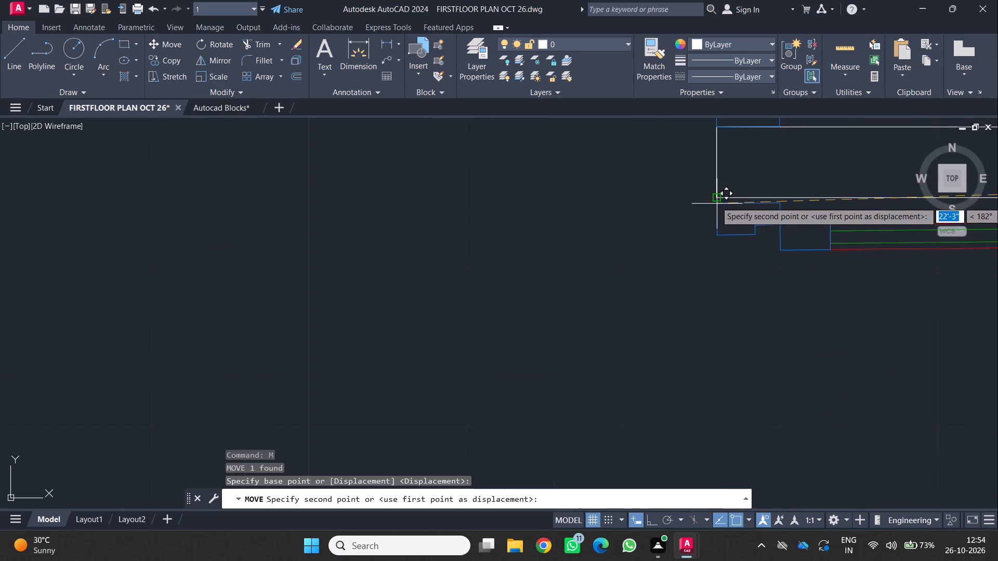
left_click(717, 195)
scroll(677, 262, "down", 3)
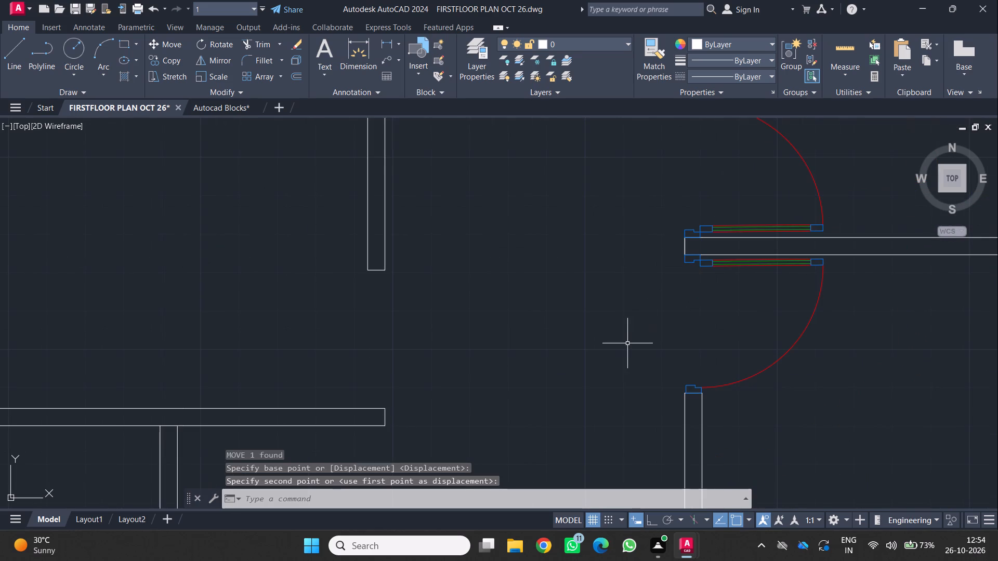
scroll(715, 253, "up", 1)
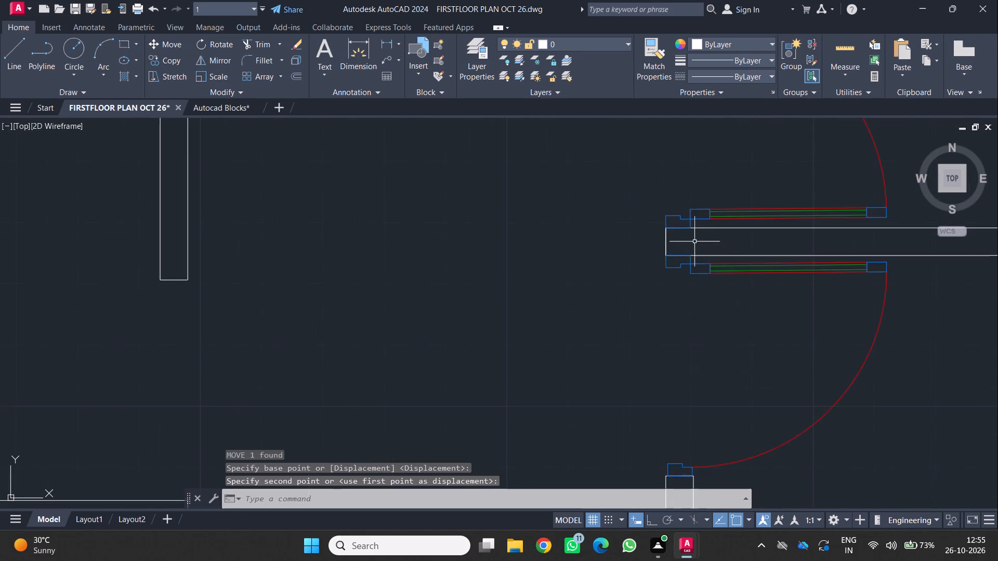
scroll(693, 241, "up", 1)
scroll(618, 288, "down", 3)
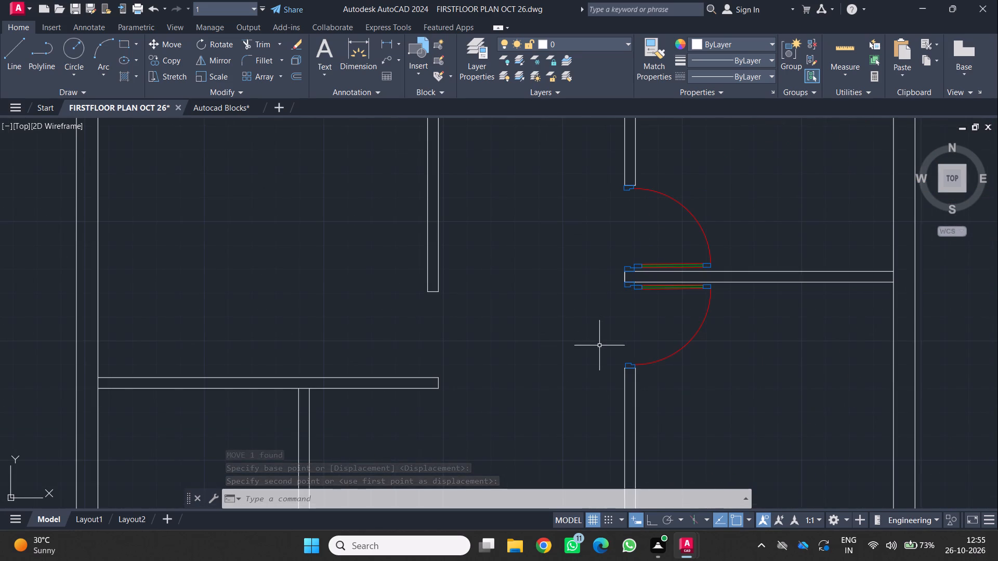
key("Escape")
Mirror the horizontal-leaf door above the plan across a vertical line along its lower jamb's left edge, erasing the source object.
scroll(569, 340, "down", 4)
middle_click_drag(523, 353, 564, 356)
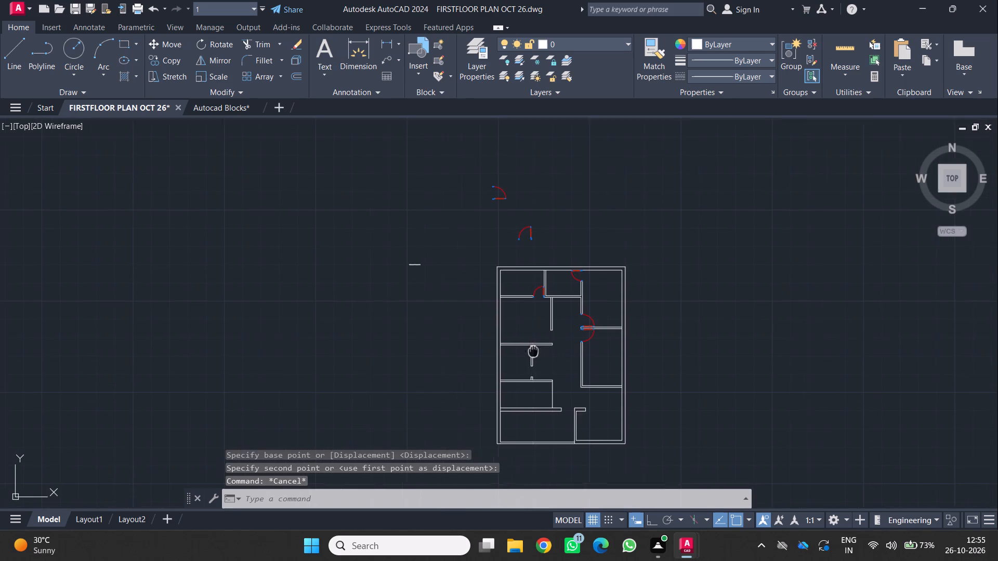
middle_click_drag(564, 356, 598, 362)
middle_click(598, 363)
middle_click(598, 363)
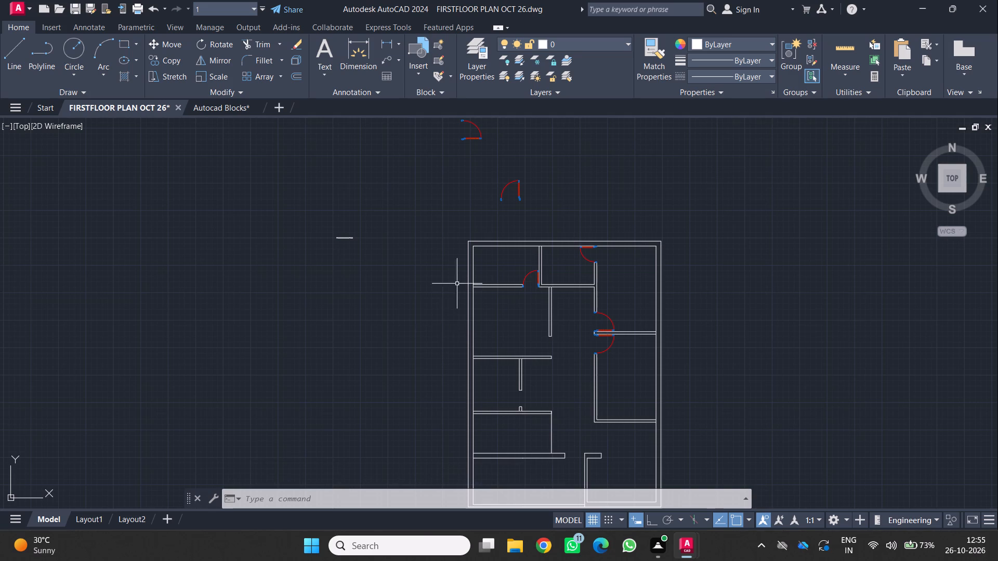
middle_click_drag(448, 252, 438, 340)
middle_click(438, 340)
scroll(476, 209, "up", 2)
left_click_drag(384, 172, 379, 192)
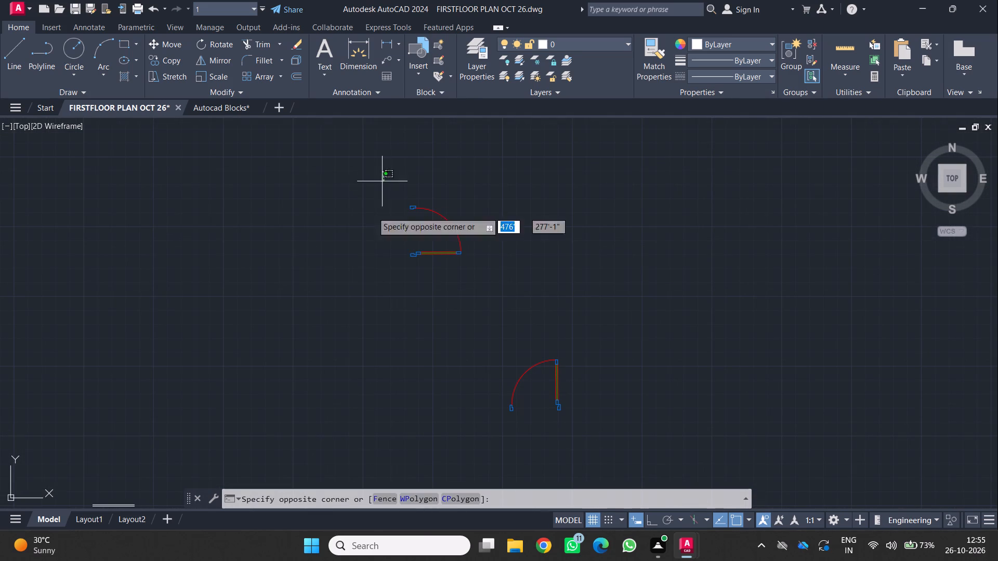
left_click(481, 288)
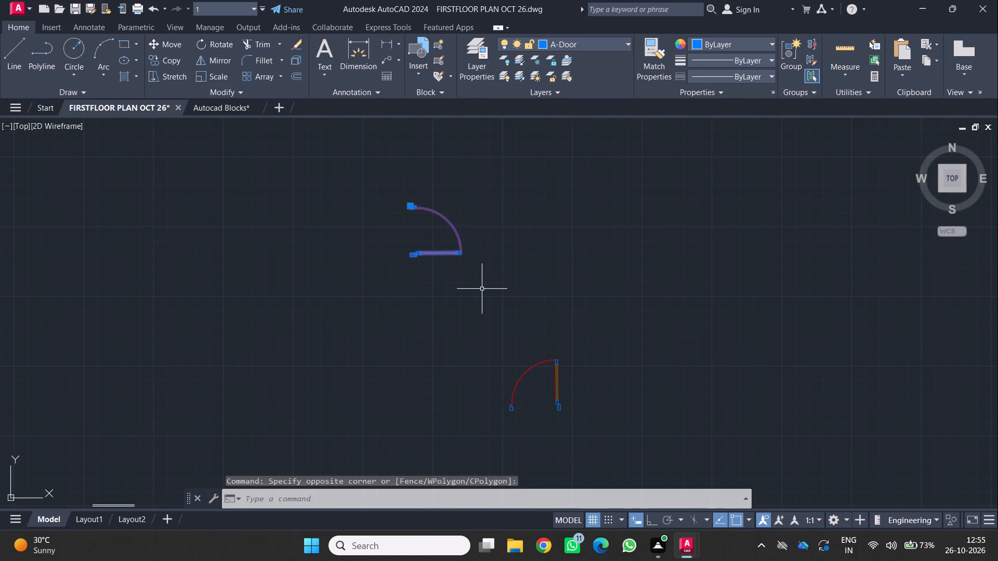
type("MI")
key("Return")
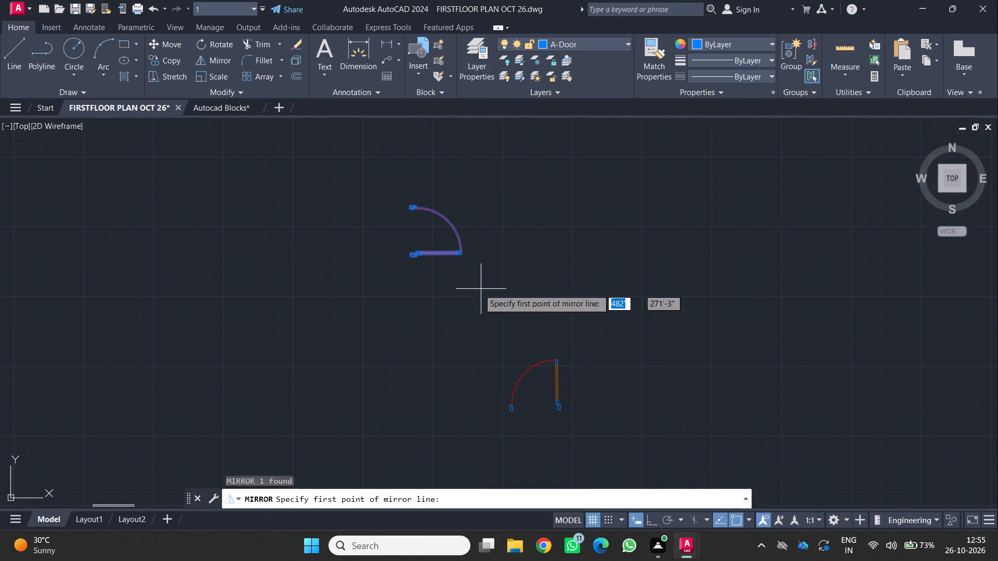
scroll(394, 240, "up", 4)
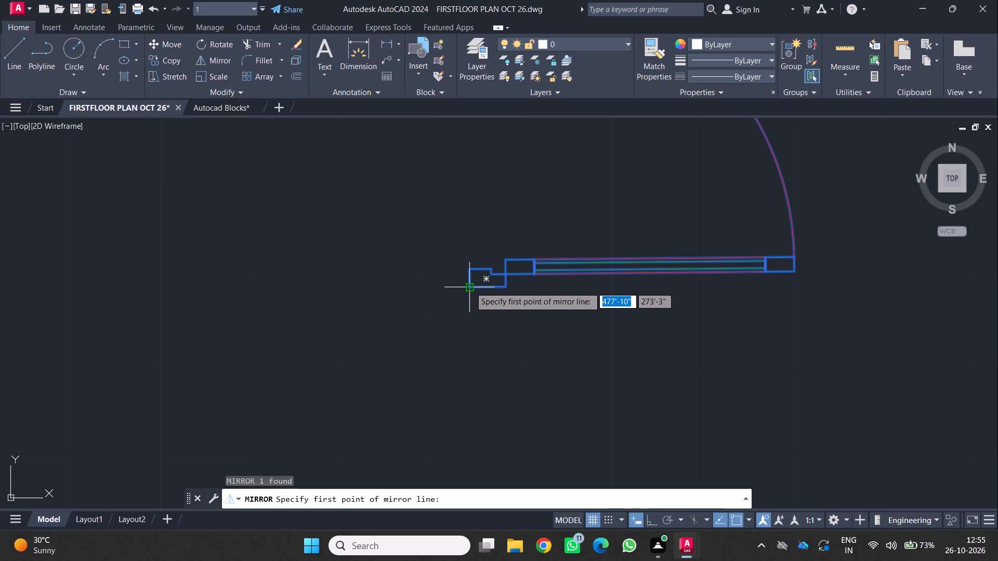
left_click(470, 282)
left_click(469, 270)
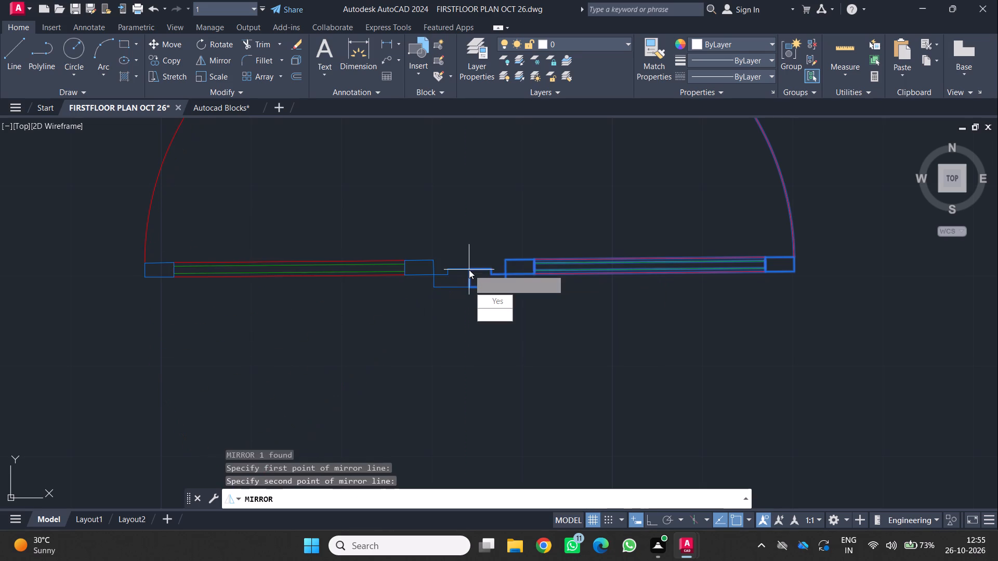
left_click_drag(480, 299, 469, 269)
Copy the mirrored door by its lower right jamb corner to the upper right corner of the left-hand middle room's lower partition end.
scroll(468, 264, "down", 4)
left_click_drag(399, 175, 399, 199)
left_click(481, 282)
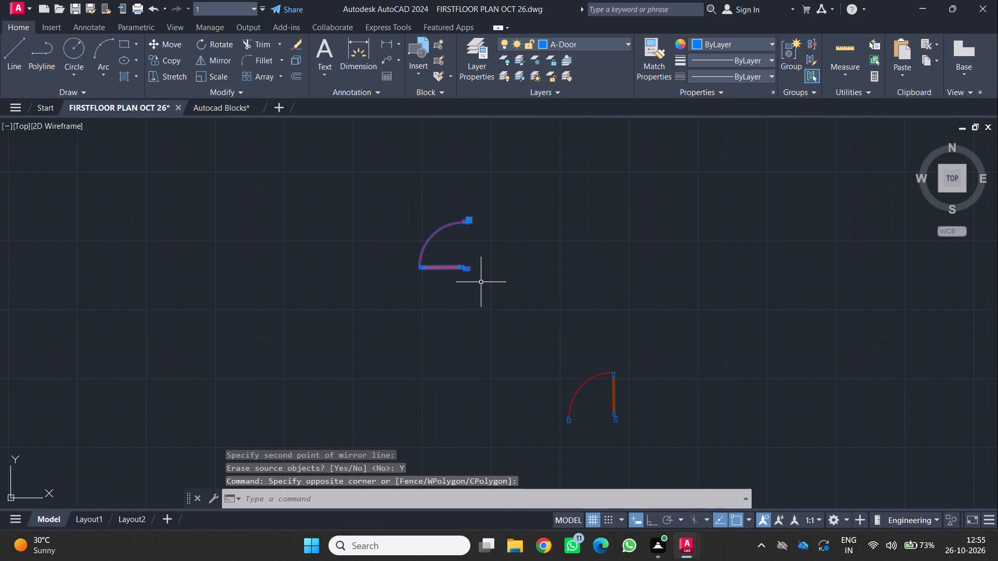
key("c")
key("p")
key("Return")
scroll(472, 277, "up", 4)
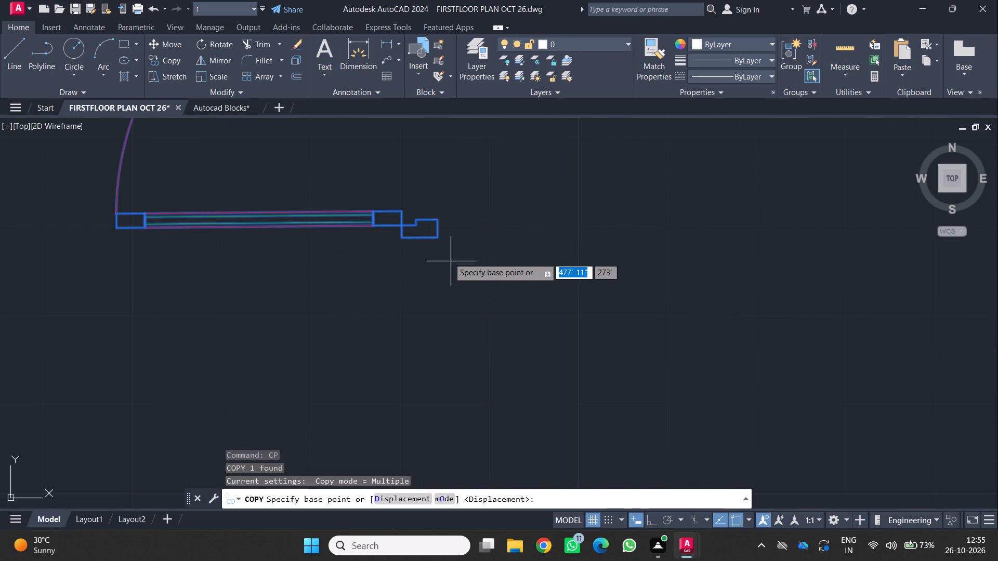
left_click(439, 237)
scroll(448, 239, "down", 4)
scroll(463, 278, "down", 4)
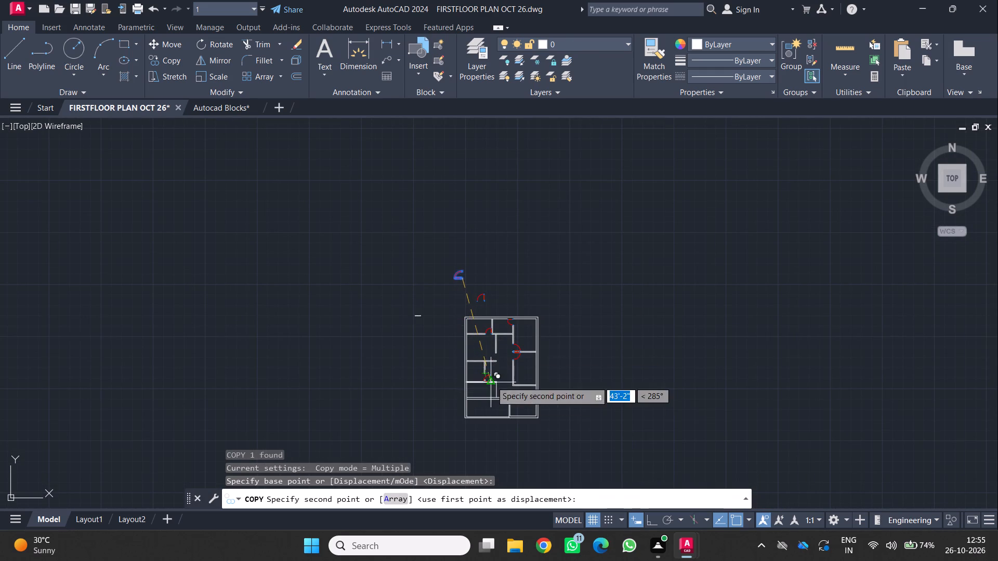
scroll(496, 366, "up", 9)
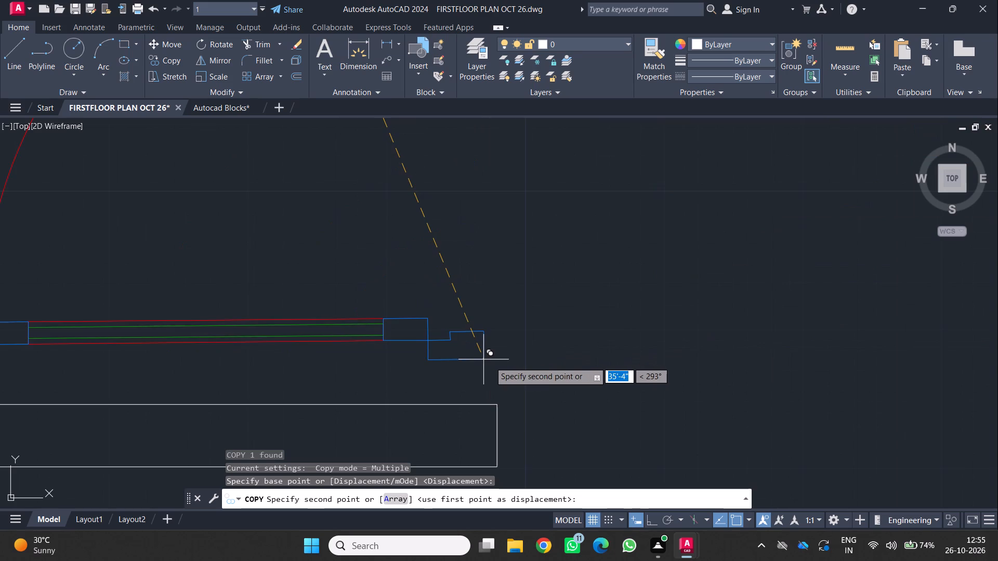
left_click(497, 405)
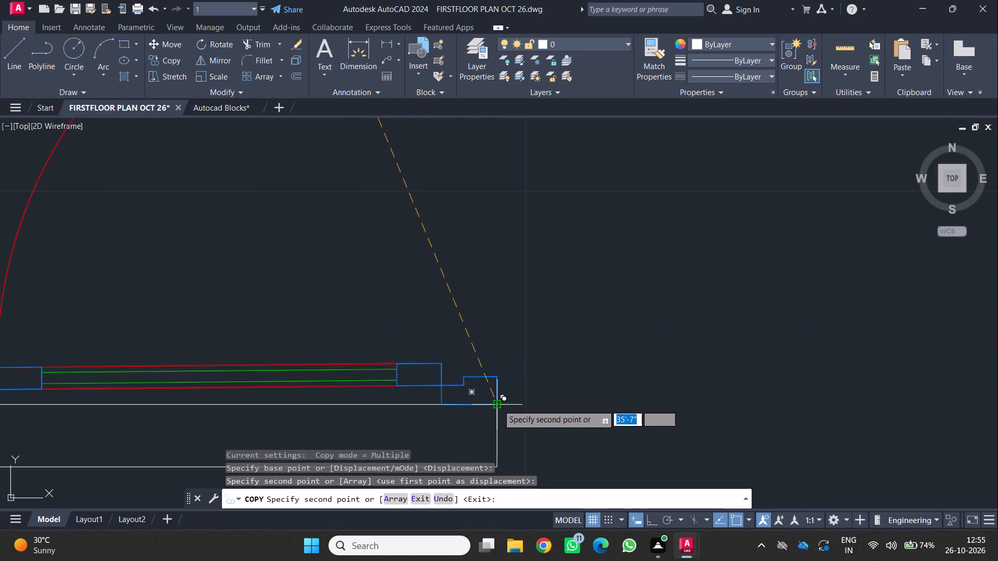
scroll(521, 385, "down", 4)
key("Escape")
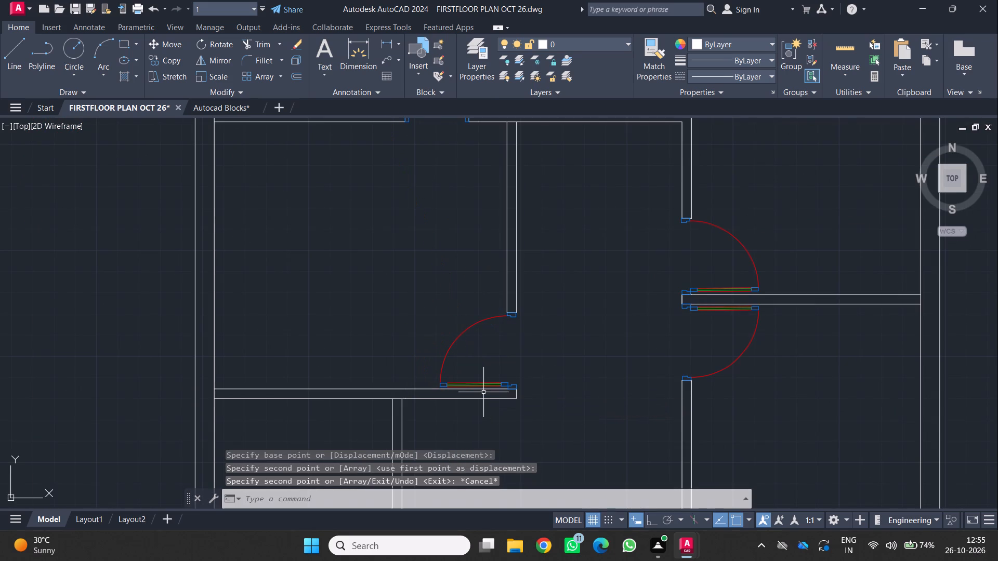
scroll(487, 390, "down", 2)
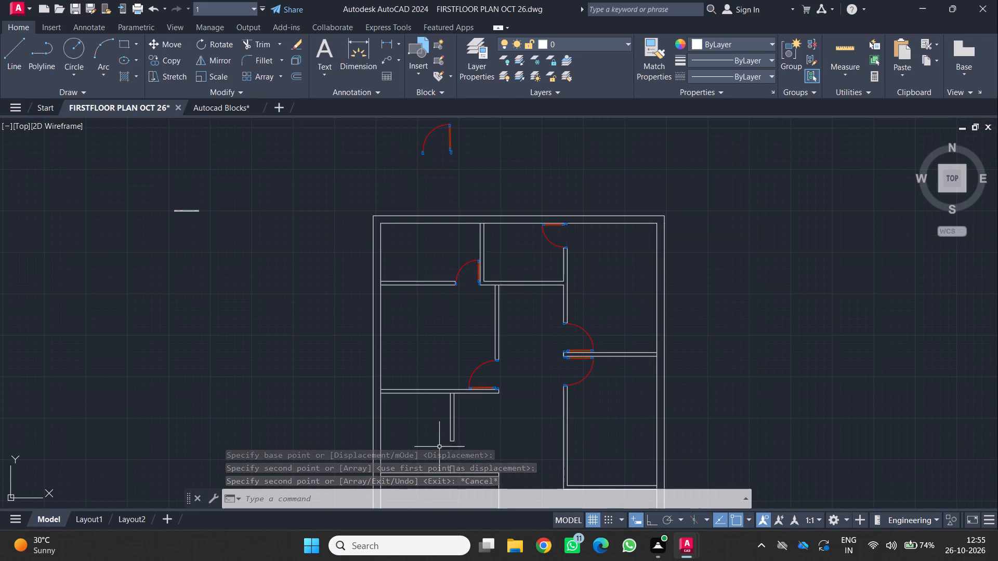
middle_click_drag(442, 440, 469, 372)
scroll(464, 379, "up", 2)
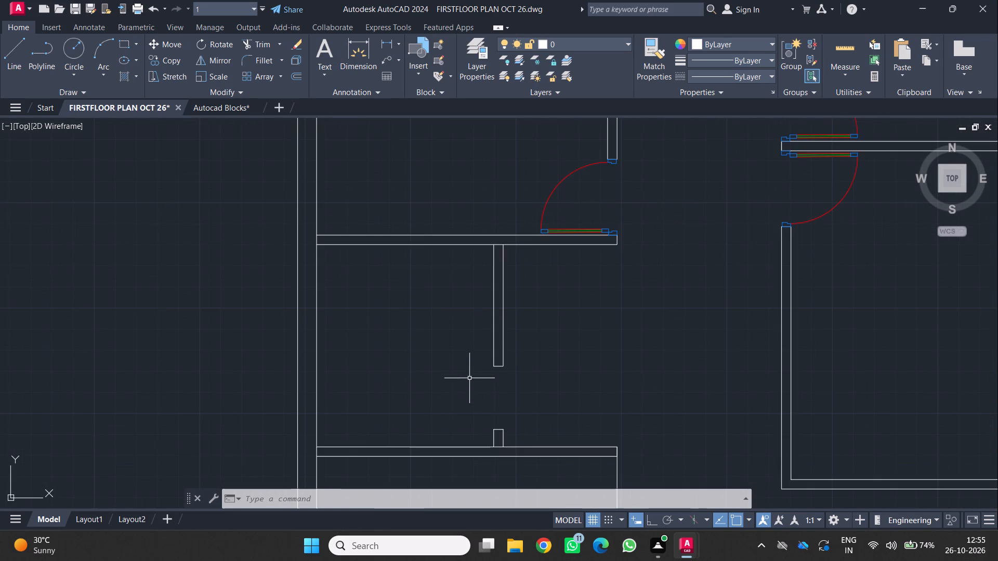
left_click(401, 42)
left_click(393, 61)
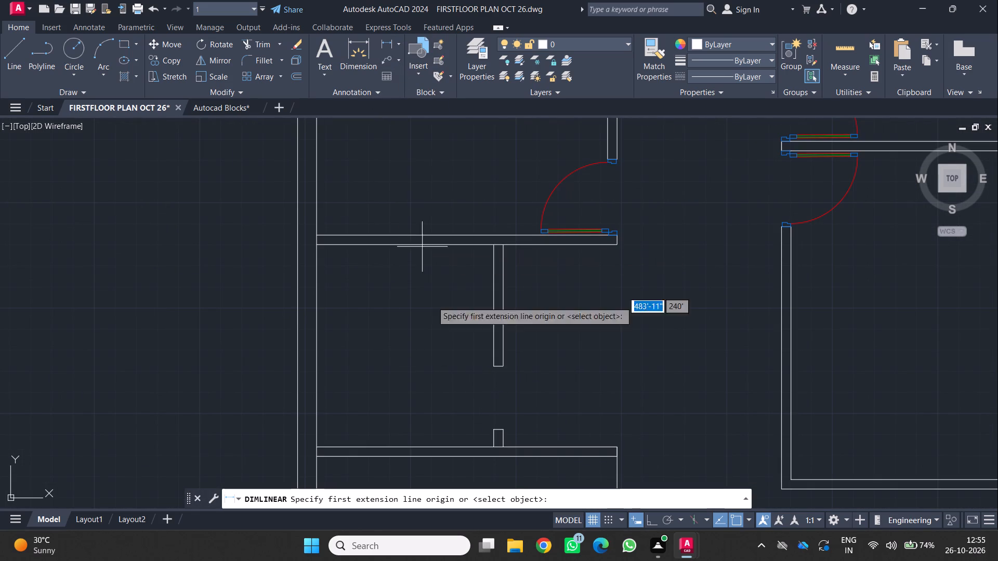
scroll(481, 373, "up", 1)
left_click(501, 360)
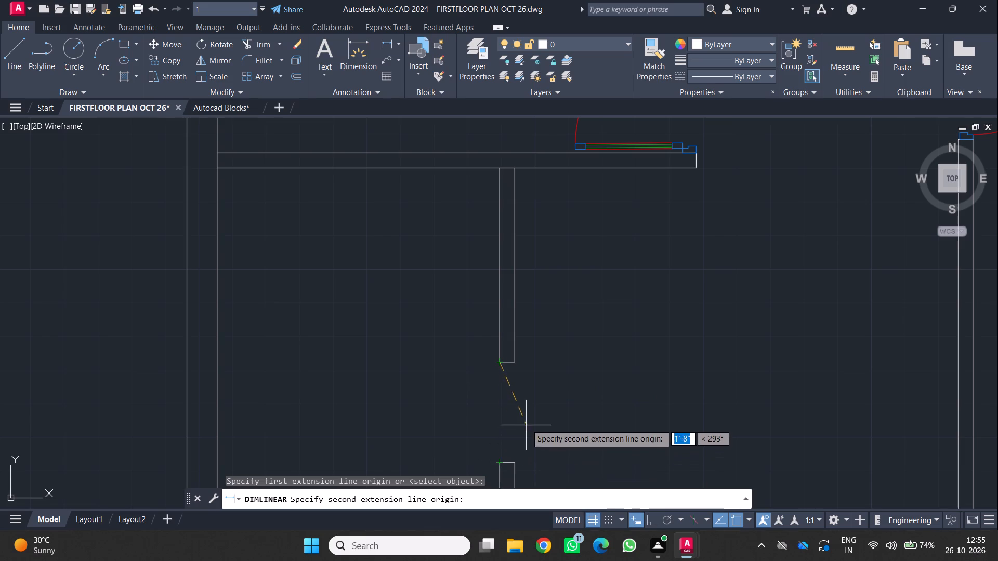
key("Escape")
Copy the door at the top wall opening by its leaf's upper left corner into open space beyond the plan's left wall.
scroll(529, 414, "down", 3)
middle_click_drag(569, 362, 489, 425)
middle_click(487, 426)
scroll(511, 268, "up", 1)
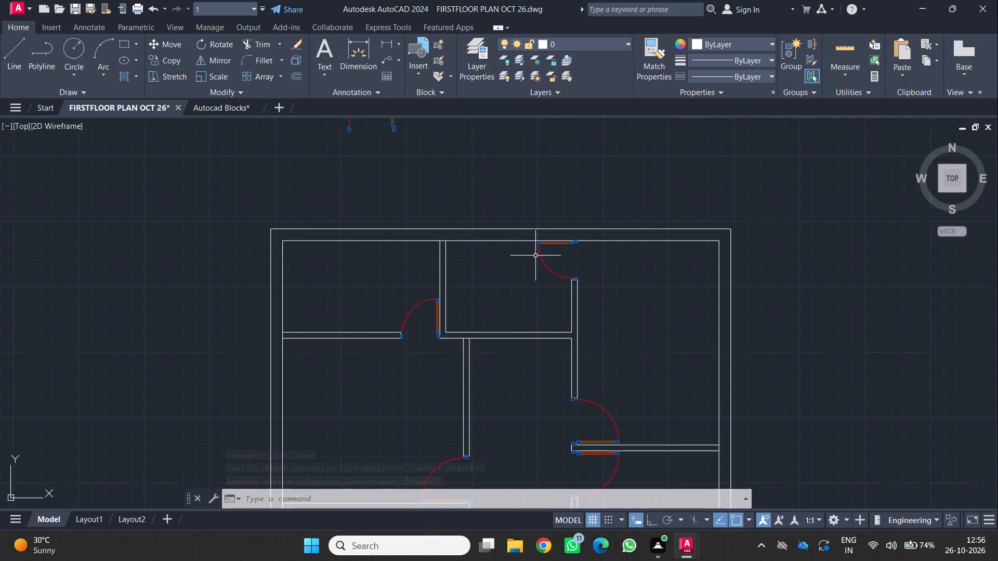
left_click(541, 252)
type("CP")
key("Return")
scroll(534, 237, "up", 2)
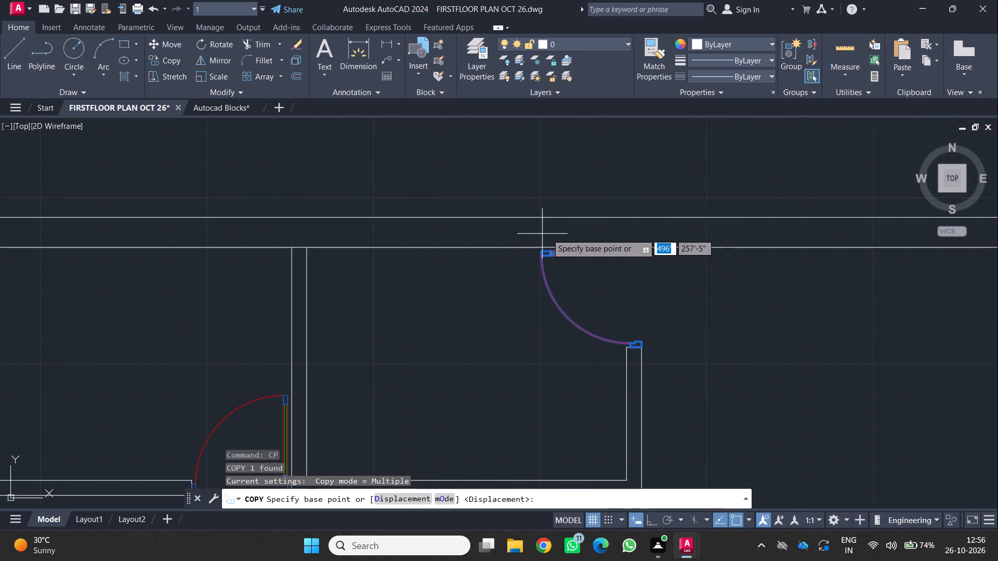
scroll(526, 272, "up", 3)
left_click(588, 195)
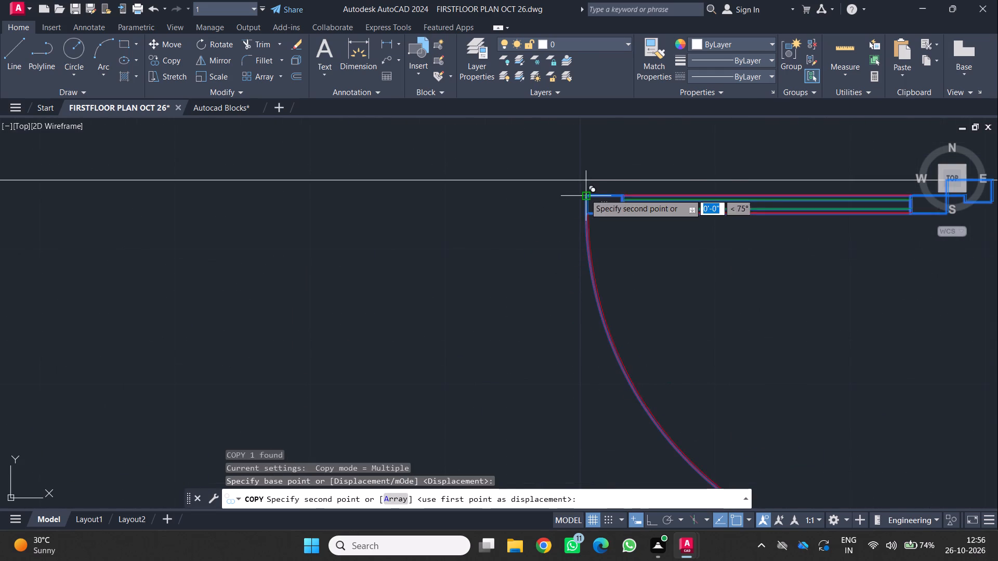
scroll(581, 194, "down", 5)
scroll(454, 270, "down", 3)
left_click(325, 341)
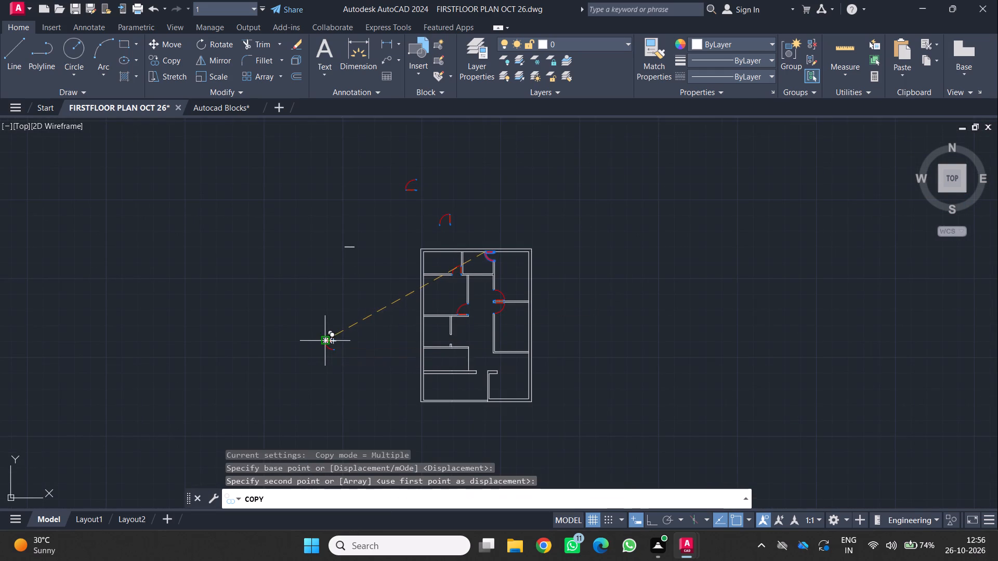
key("Escape")
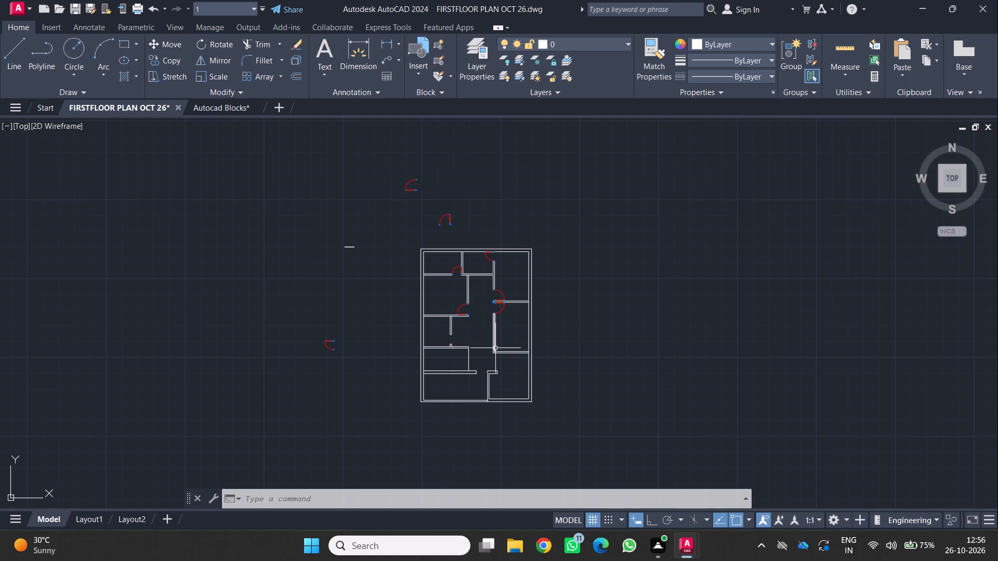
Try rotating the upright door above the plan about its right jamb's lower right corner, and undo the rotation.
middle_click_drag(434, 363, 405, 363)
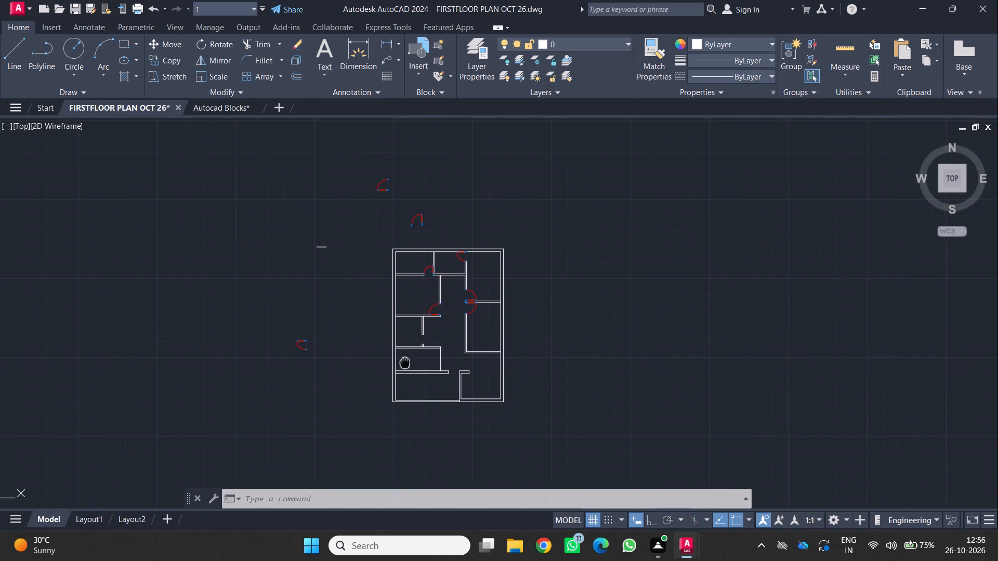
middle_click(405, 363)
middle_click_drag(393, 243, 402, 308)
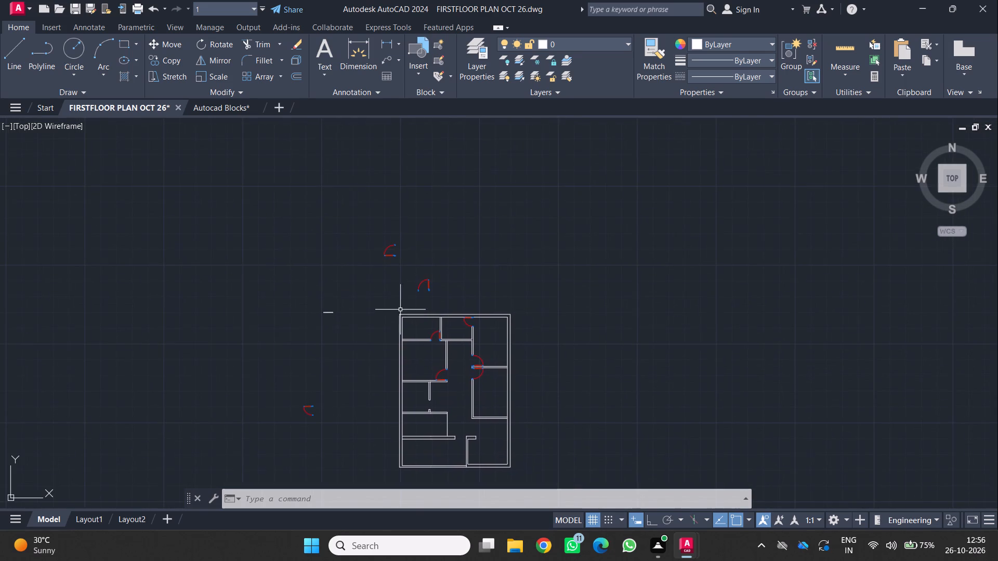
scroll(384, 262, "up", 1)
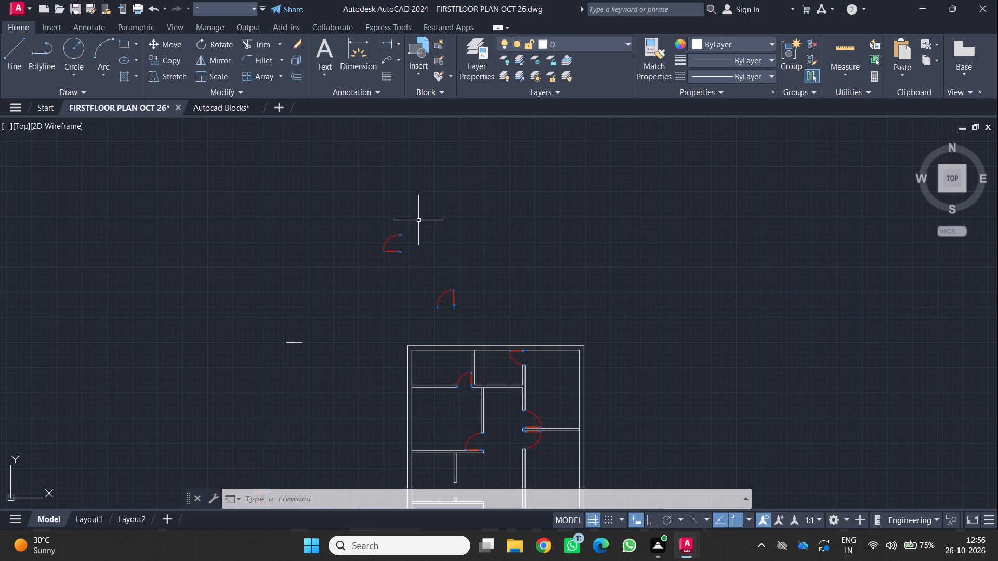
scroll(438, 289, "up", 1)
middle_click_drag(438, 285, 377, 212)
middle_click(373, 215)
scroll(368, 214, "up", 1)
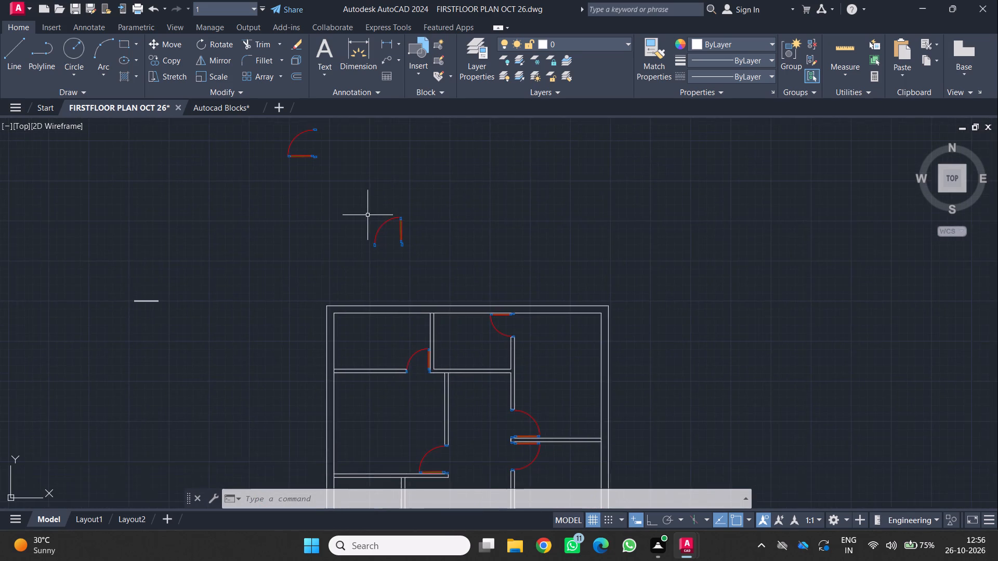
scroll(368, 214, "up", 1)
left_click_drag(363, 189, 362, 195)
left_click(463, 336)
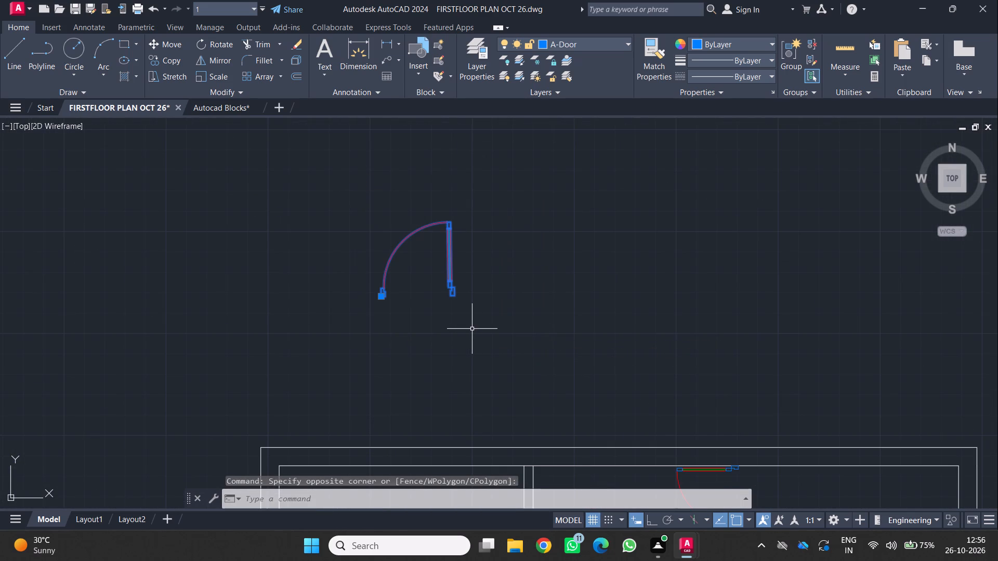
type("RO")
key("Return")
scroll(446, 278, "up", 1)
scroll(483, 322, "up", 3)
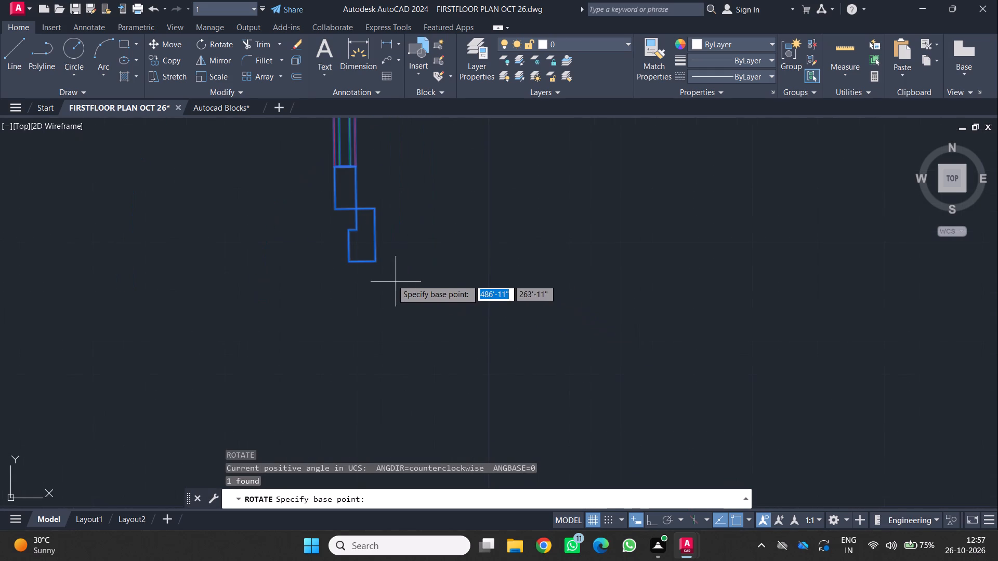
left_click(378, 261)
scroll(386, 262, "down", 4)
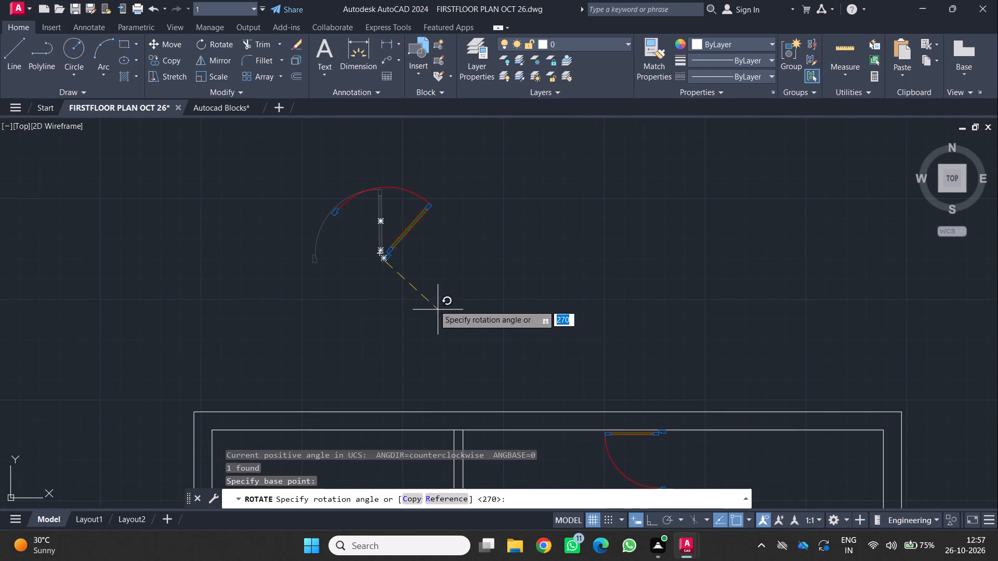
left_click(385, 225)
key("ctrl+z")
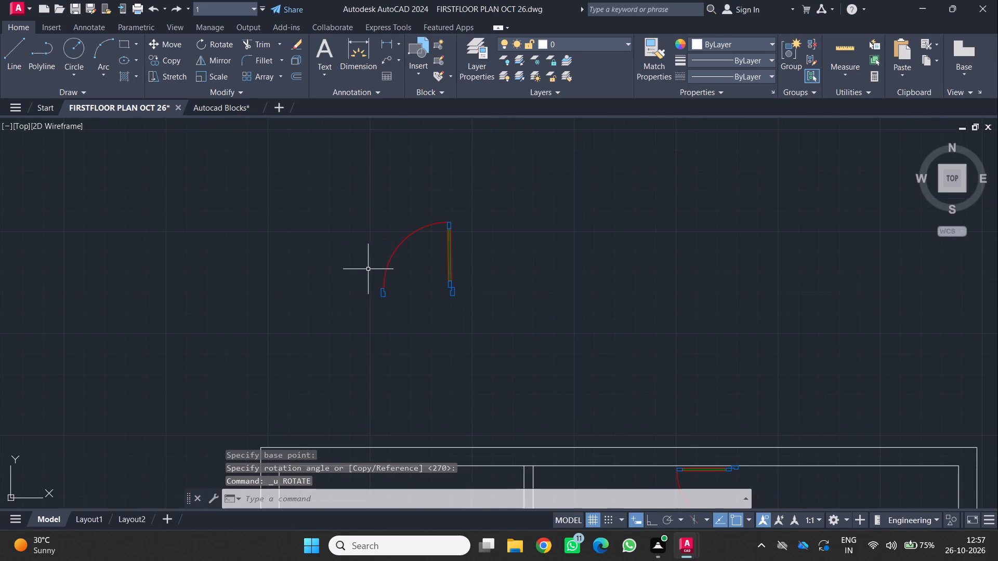
Rotate the upright-leaf door above the plan by 270° about its right jamb's lower right corner.
left_click_drag(509, 314, 450, 278)
left_click_drag(348, 161, 349, 166)
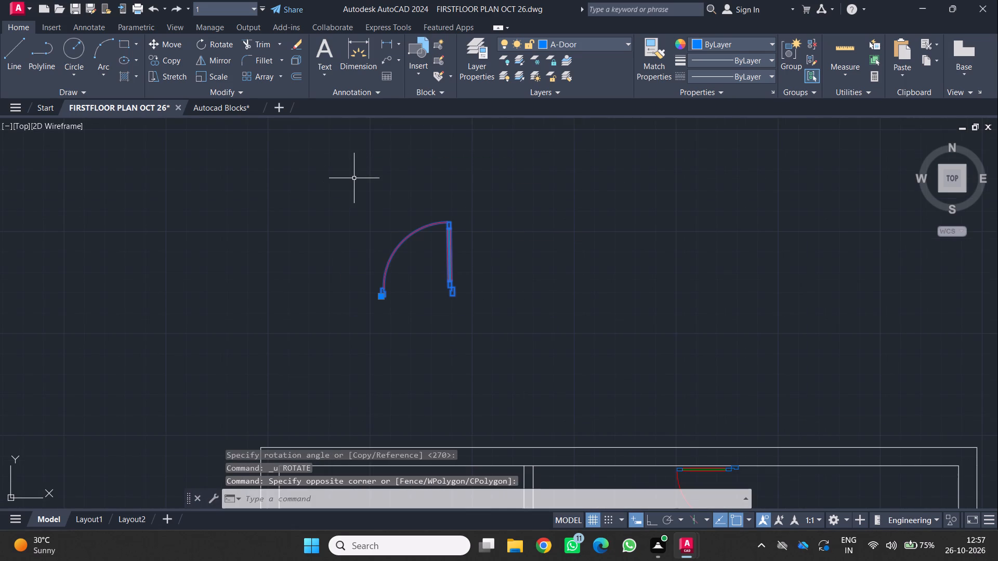
type("RO")
key("Return")
scroll(439, 271, "up", 2)
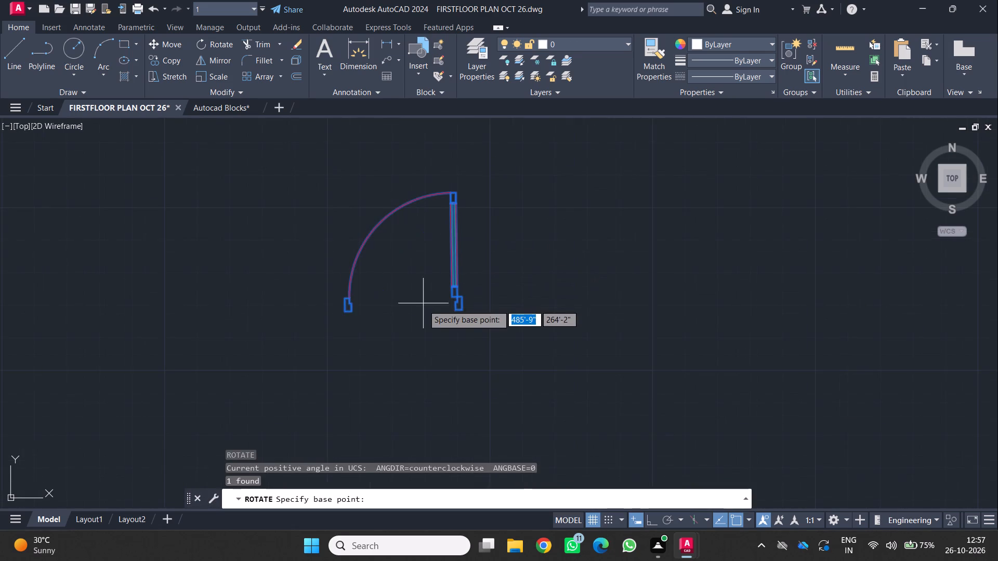
scroll(423, 305, "up", 1)
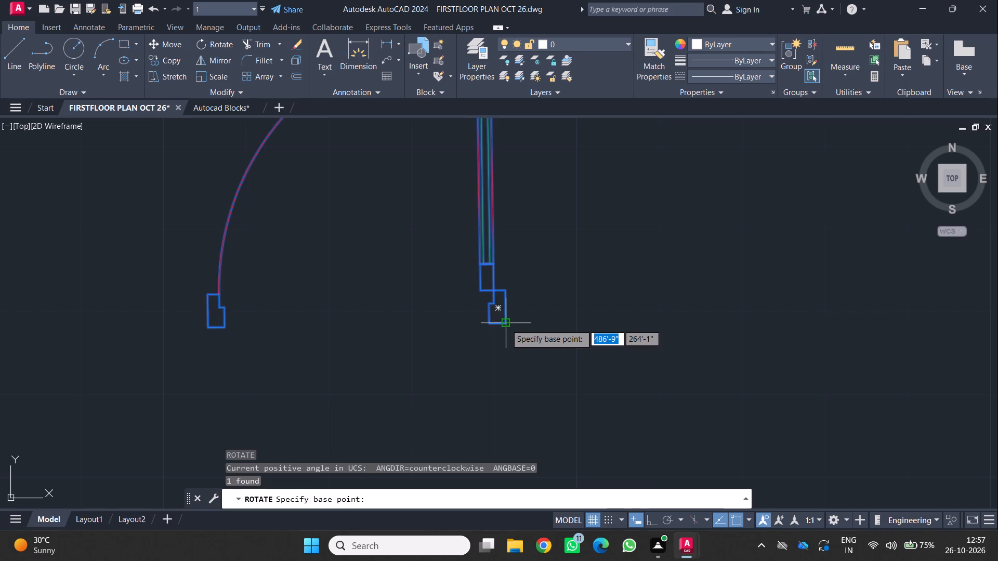
left_click(506, 324)
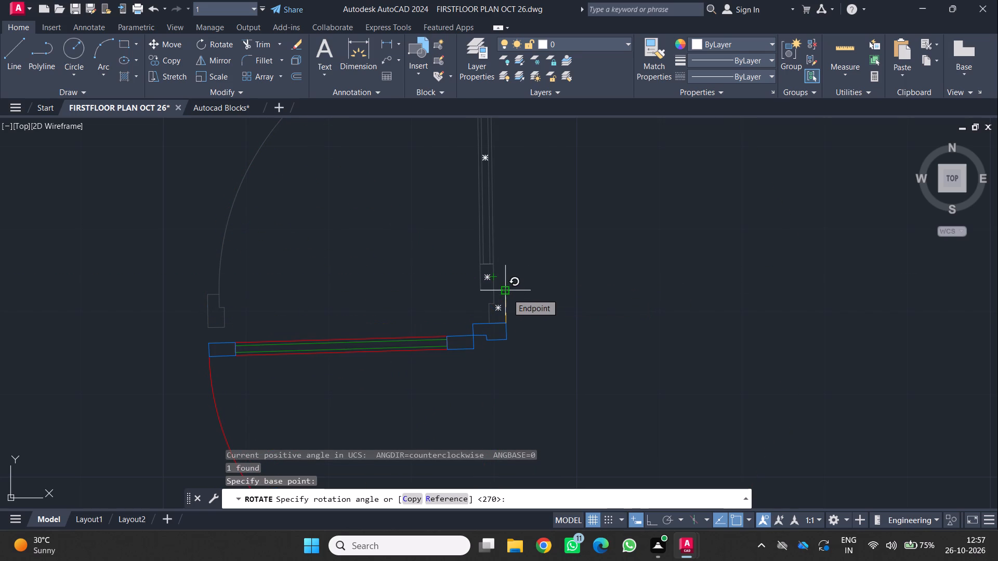
type("270")
key("Return")
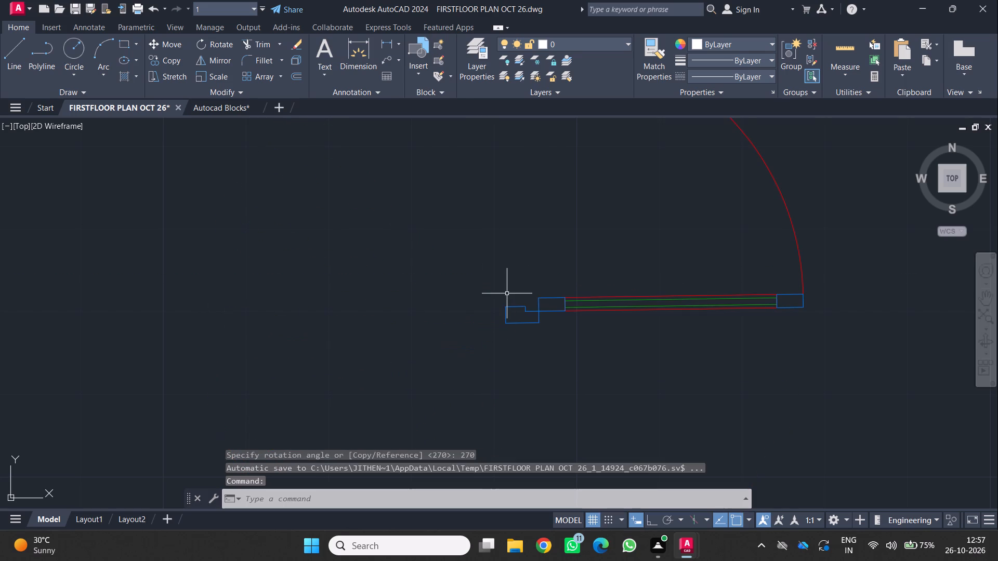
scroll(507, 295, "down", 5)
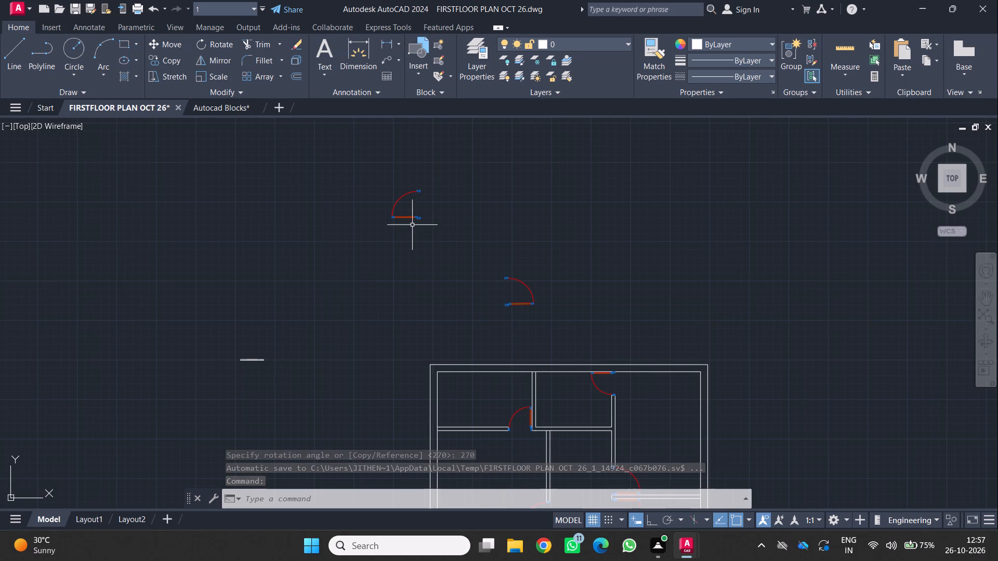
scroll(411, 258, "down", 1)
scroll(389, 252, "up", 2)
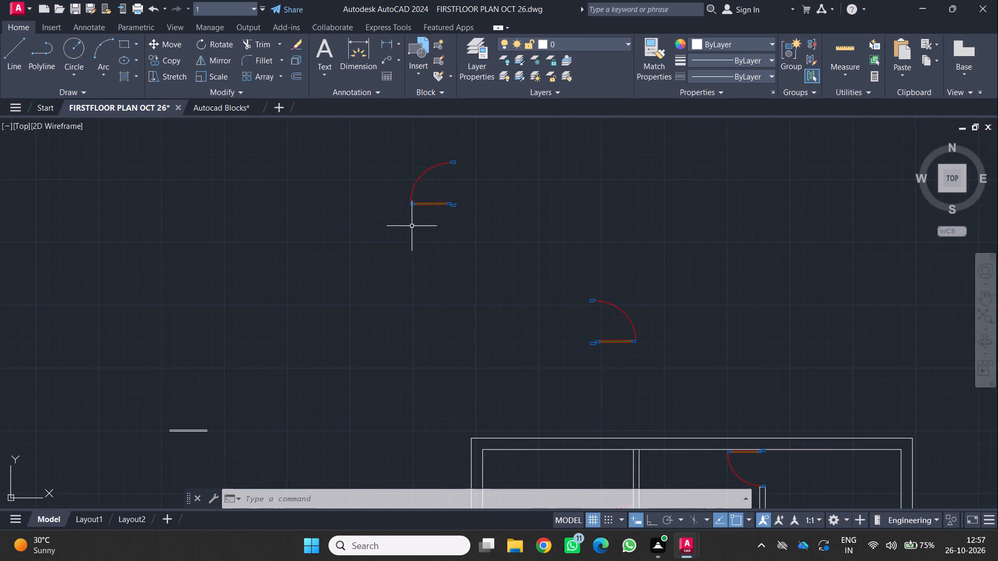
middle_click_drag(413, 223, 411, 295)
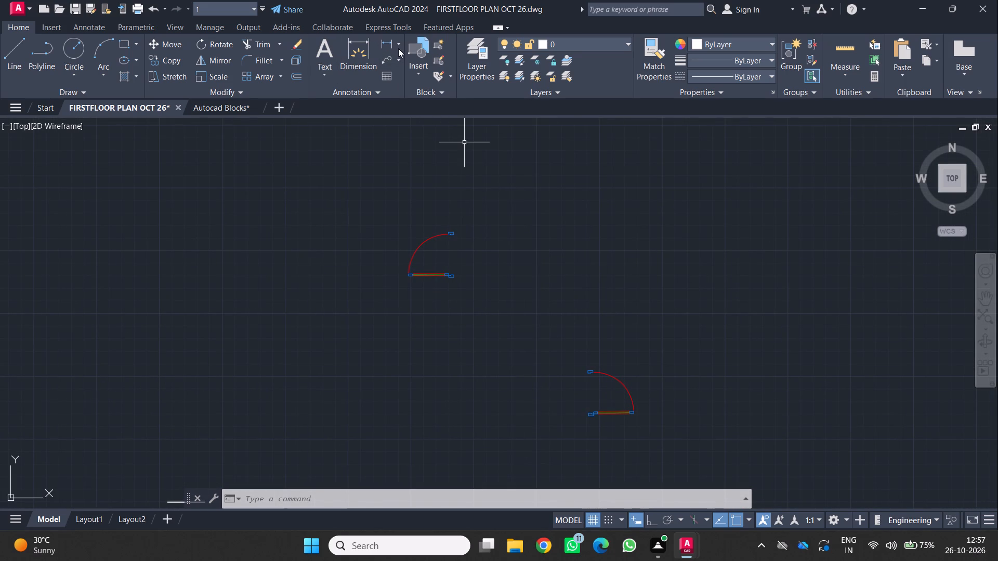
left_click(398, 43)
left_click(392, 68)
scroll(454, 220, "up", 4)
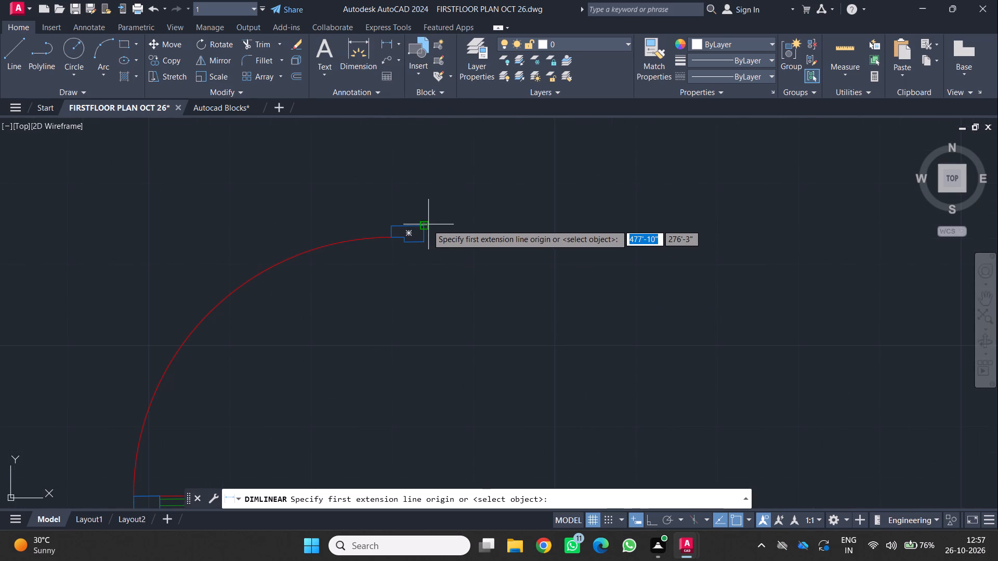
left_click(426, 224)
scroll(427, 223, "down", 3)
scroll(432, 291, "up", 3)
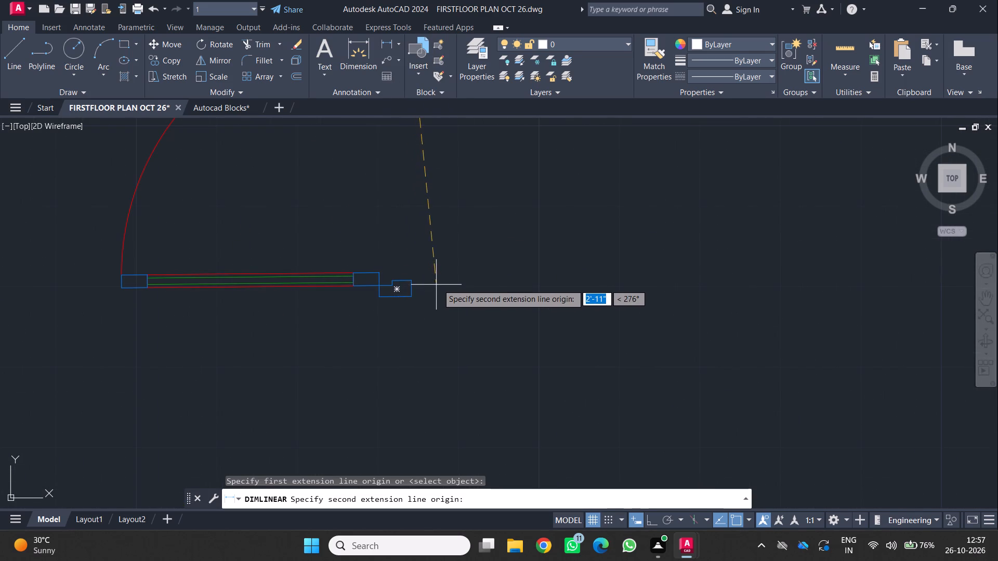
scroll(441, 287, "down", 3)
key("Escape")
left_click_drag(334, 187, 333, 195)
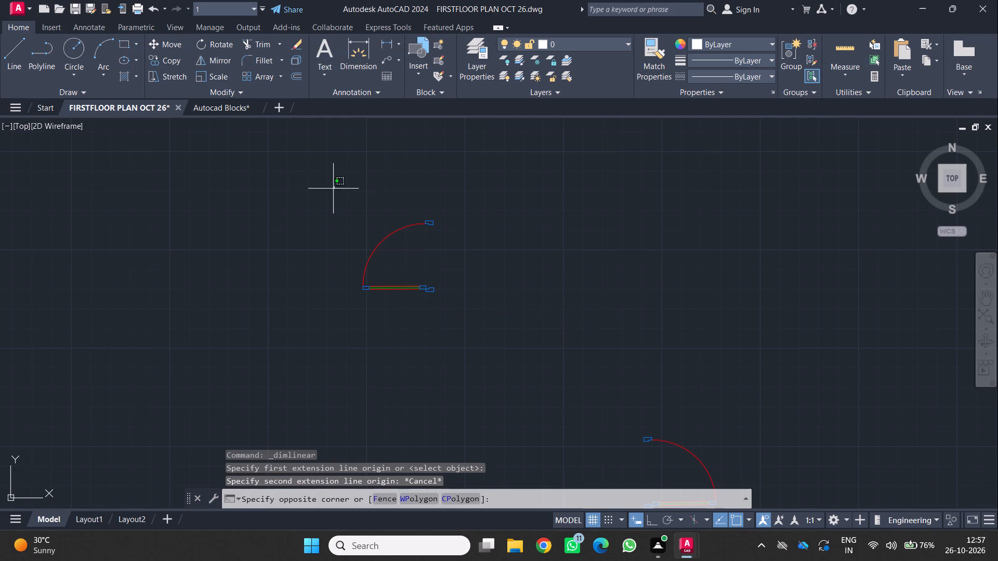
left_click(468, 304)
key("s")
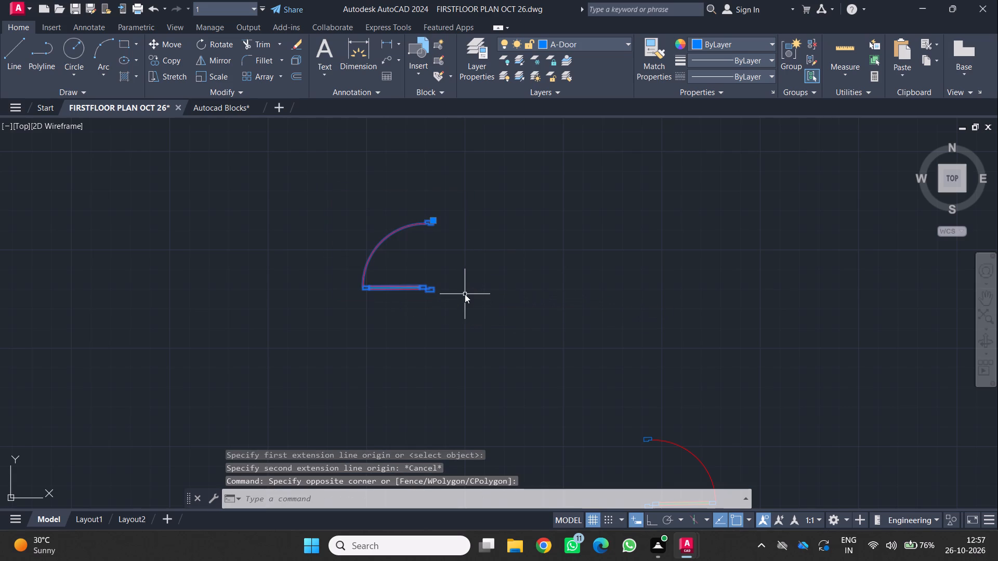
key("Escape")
Copy the upper, left-swinging door above the plan by its lower jamb's bottom right corner into the open space to its right.
type("CP")
key("Return")
scroll(436, 303, "up", 2)
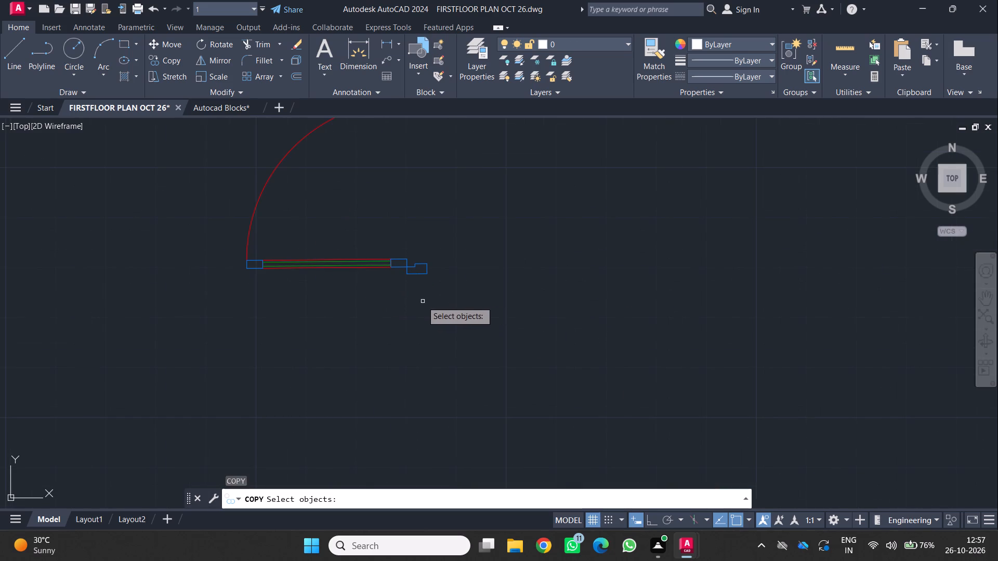
left_click(424, 276)
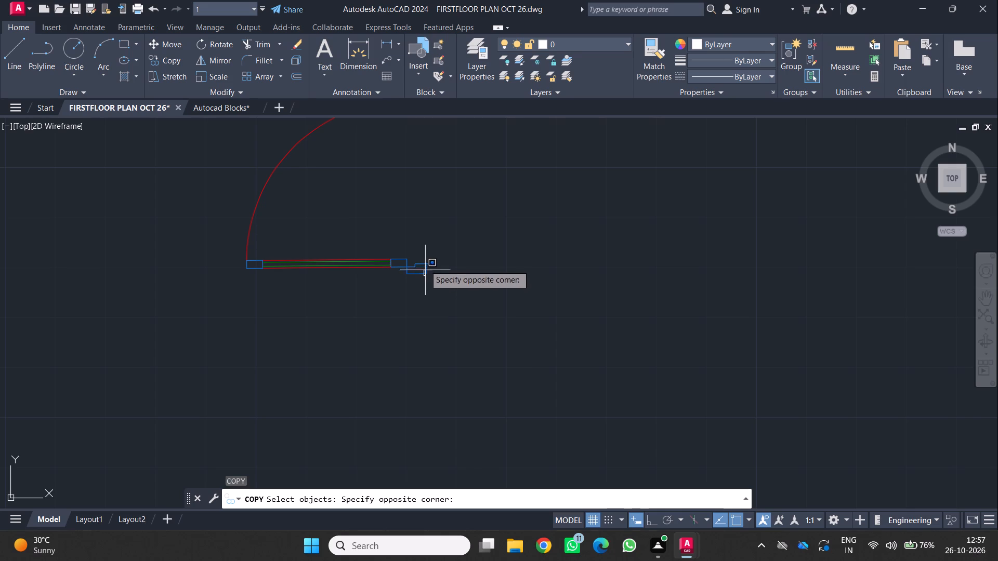
left_click(423, 260)
key("Return")
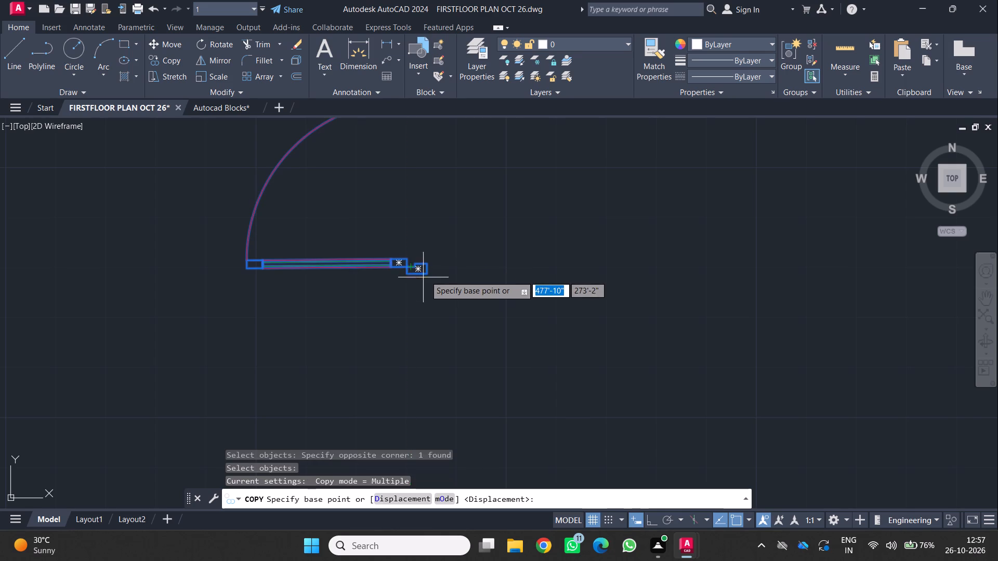
left_click(427, 275)
left_click(864, 278)
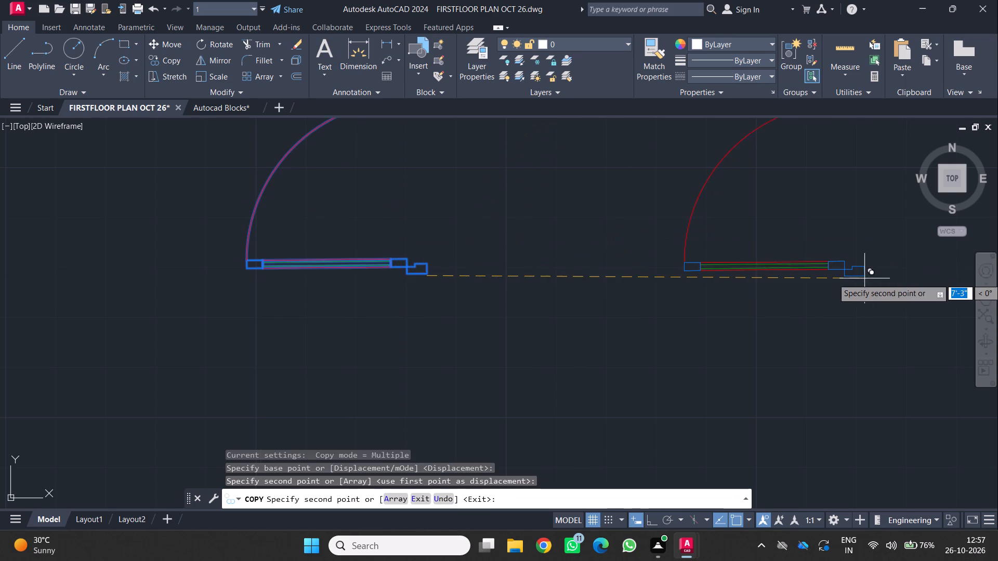
left_click(835, 280)
key("space")
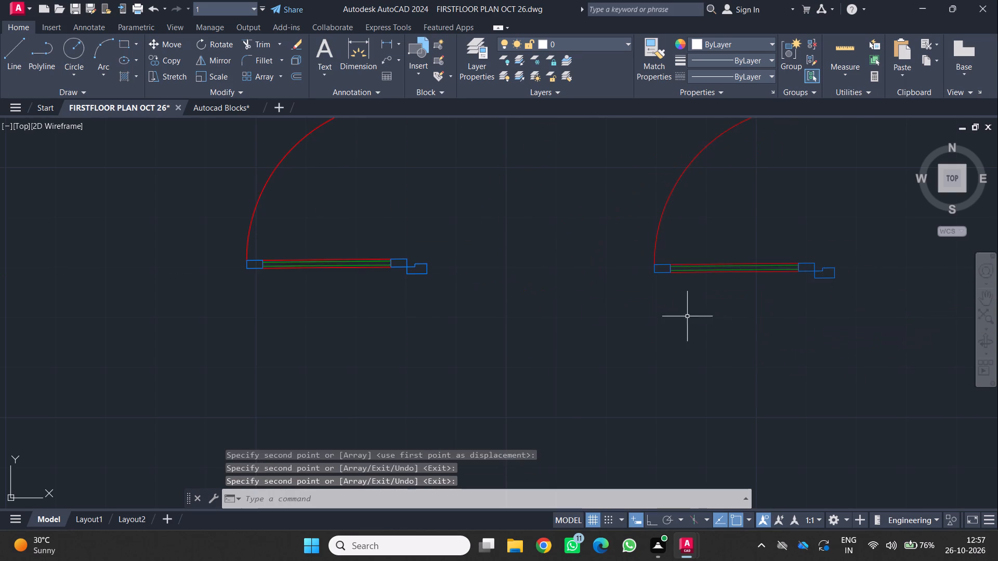
Scale the original left-hand door about its lower right jamb corner, using the right-side span between both jambs' outer corners as reference and 2'6 as new length.
scroll(620, 296, "down", 3)
scroll(548, 268, "up", 2)
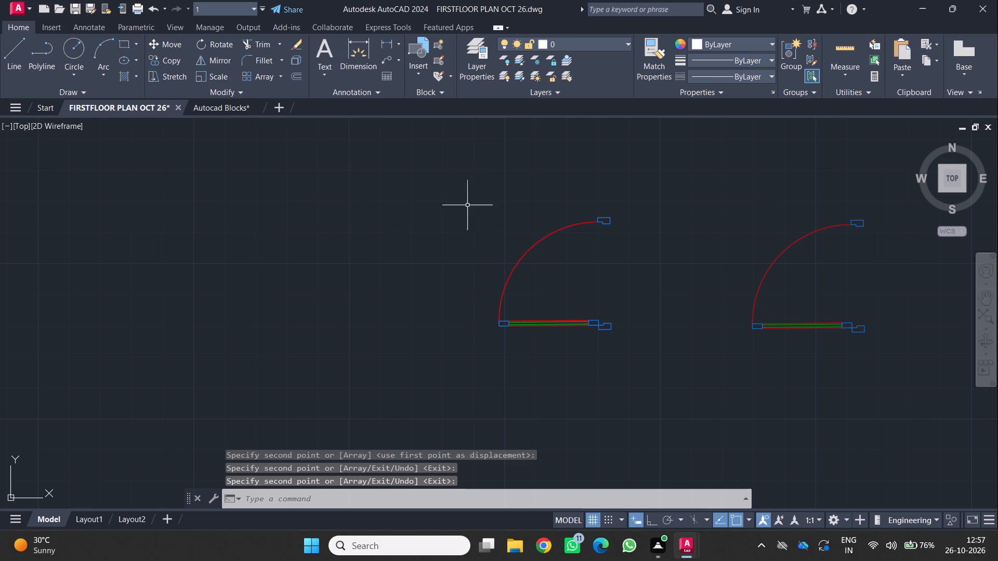
left_click_drag(433, 167, 439, 180)
left_click(632, 364)
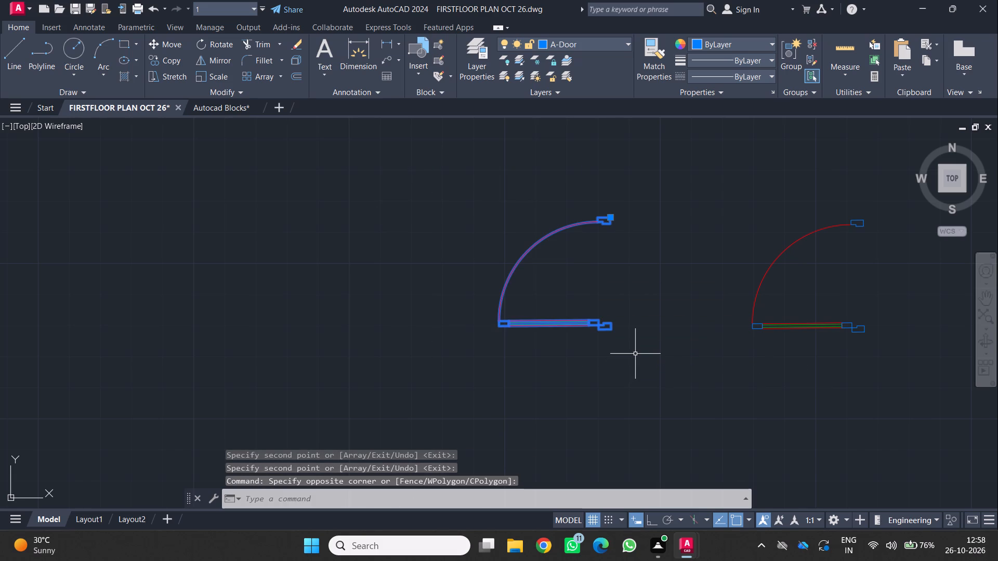
type("SC")
key("Return")
scroll(601, 333, "up", 1)
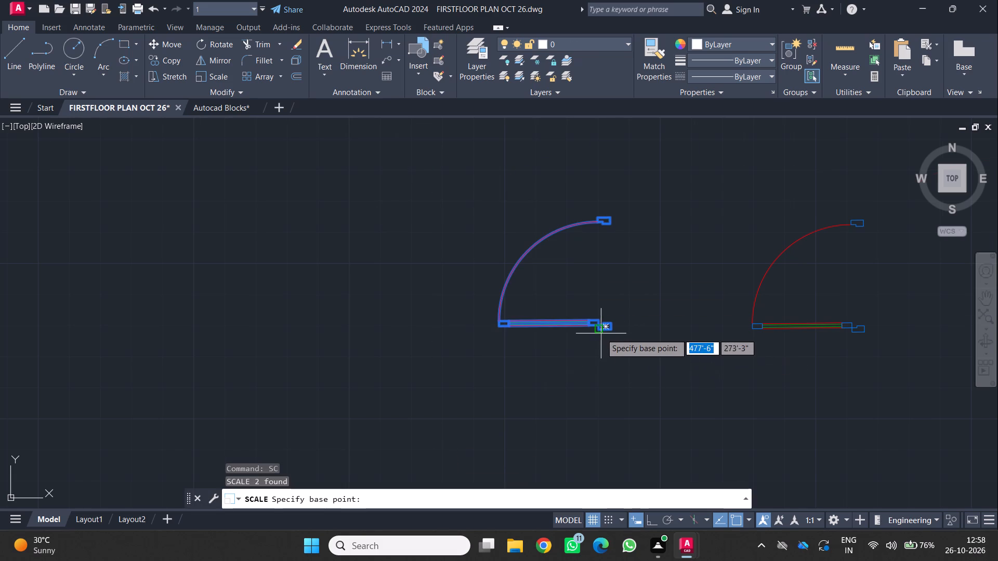
scroll(601, 333, "up", 1)
left_click(626, 325)
scroll(621, 322, "down", 2)
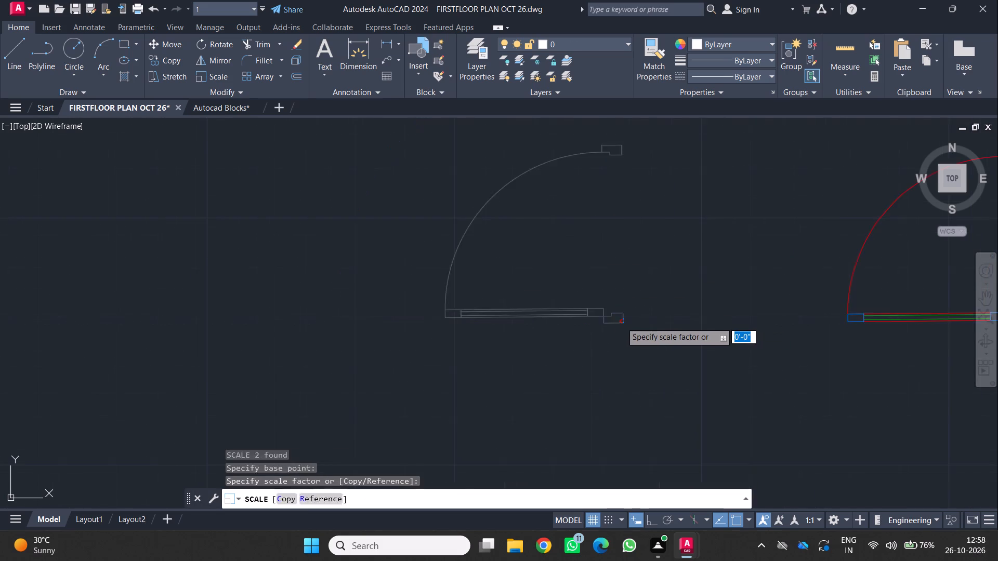
scroll(621, 323, "down", 1)
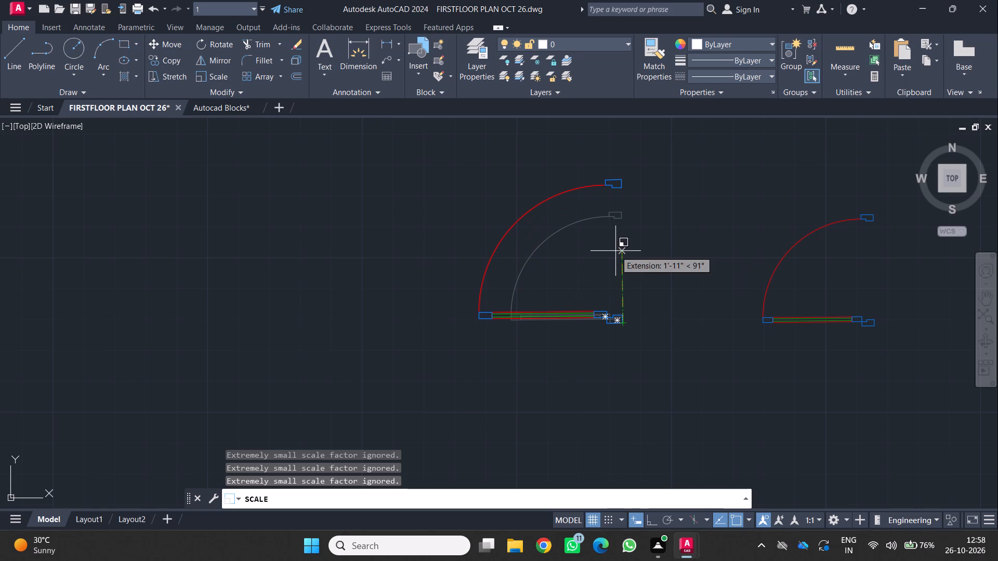
key("r")
key("Return")
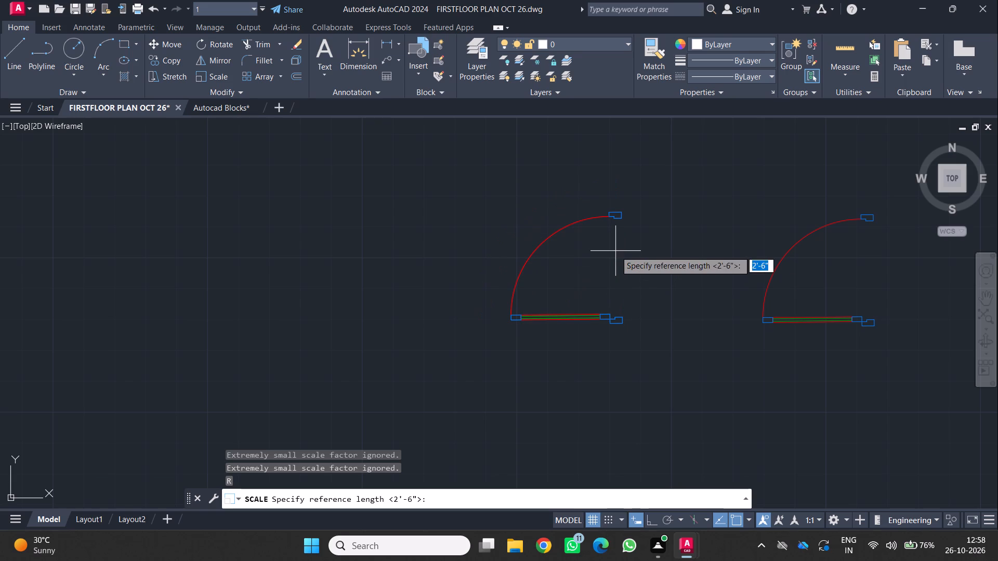
scroll(669, 359, "up", 1)
scroll(606, 308, "up", 2)
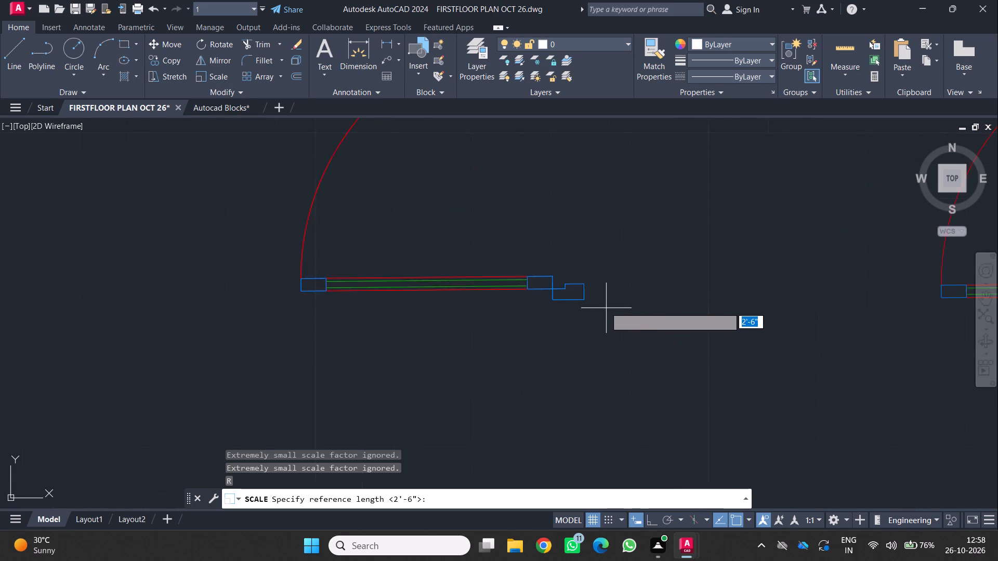
left_click(574, 295)
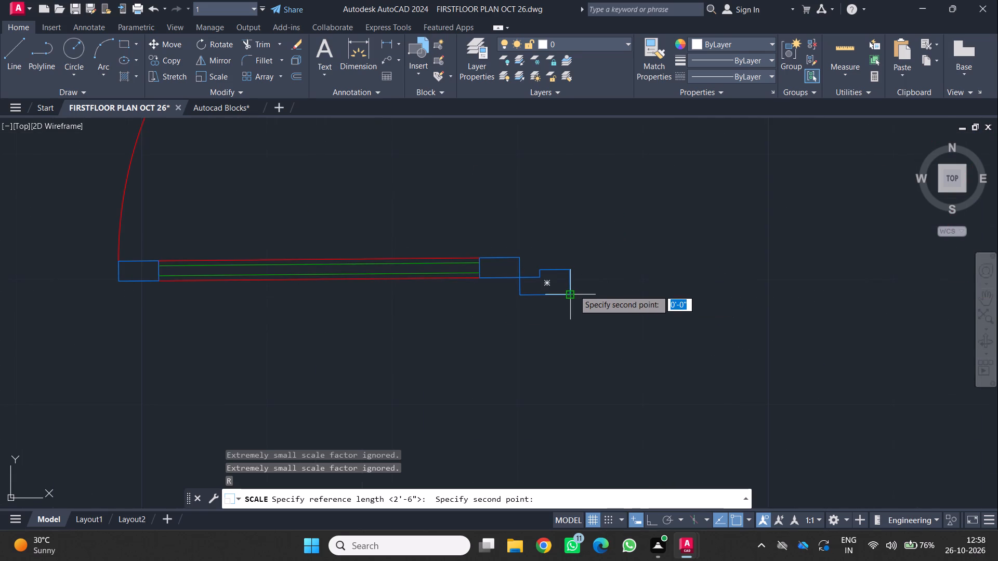
scroll(574, 289, "down", 4)
scroll(583, 197, "up", 3)
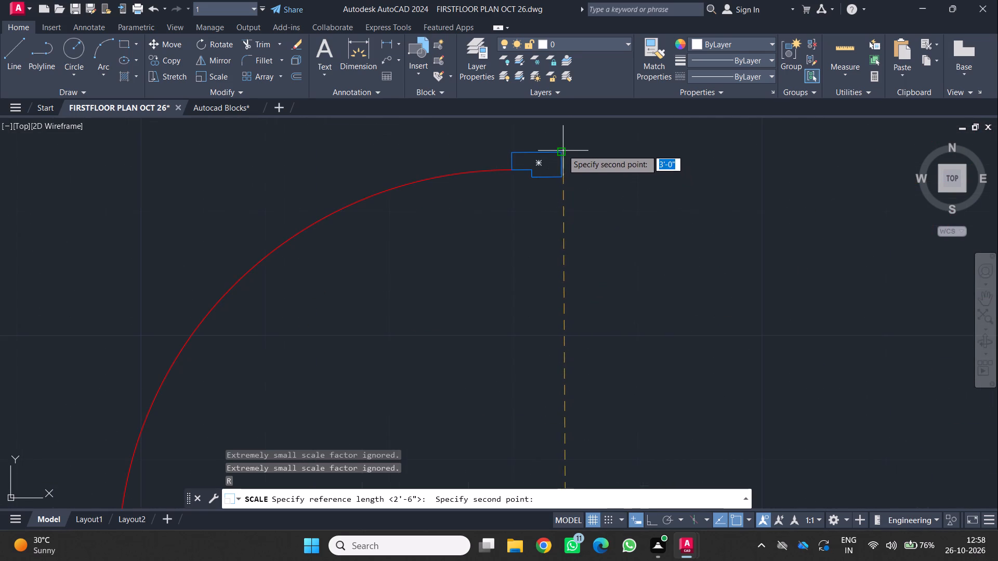
left_click(562, 150)
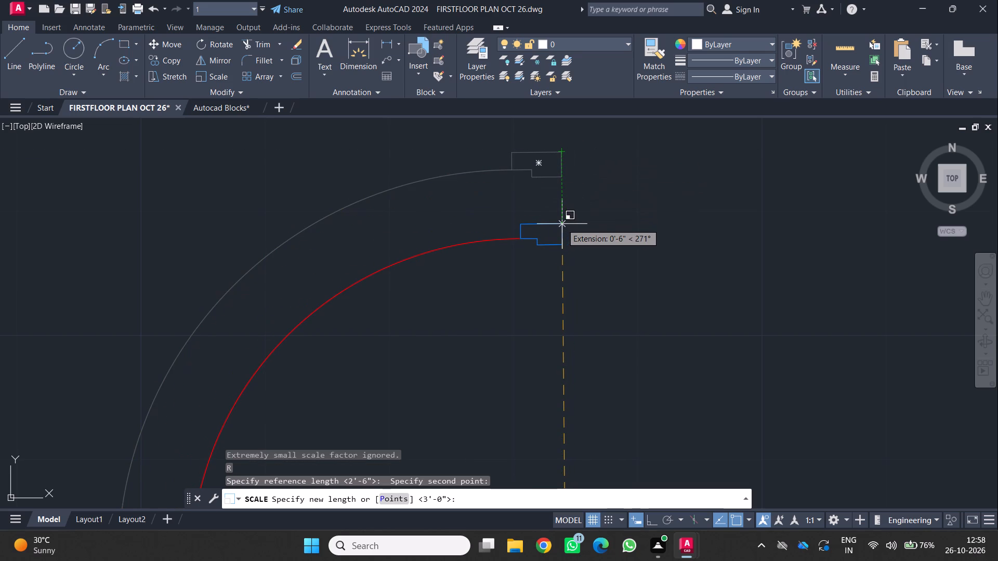
key("2")
key("apostrophe")
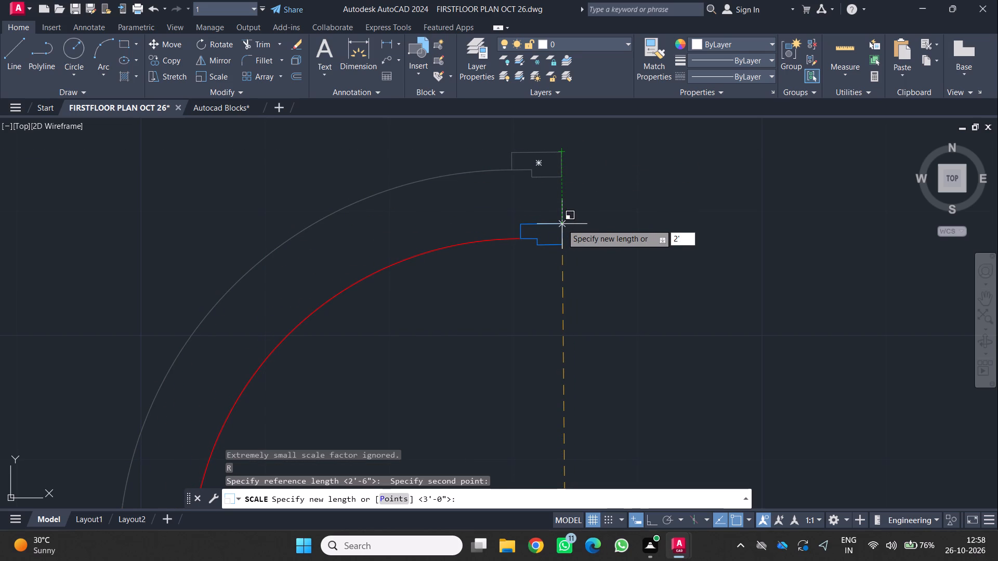
key("6")
key("Return")
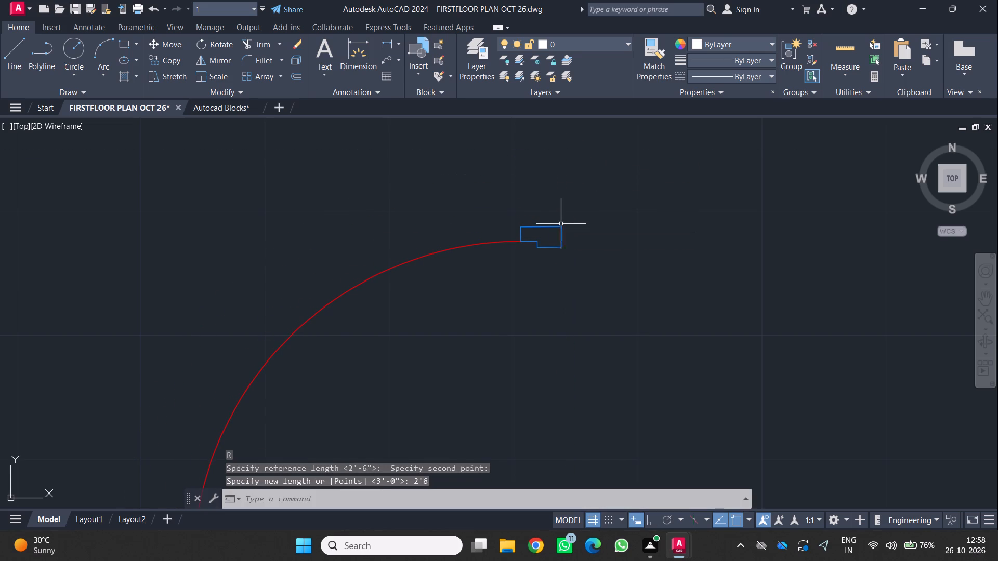
Copy the rescaled left-hand door by its lower right jamb corner to the top right corner of the short wall stub in the left partition's opening.
scroll(557, 233, "down", 3)
scroll(488, 324, "down", 2)
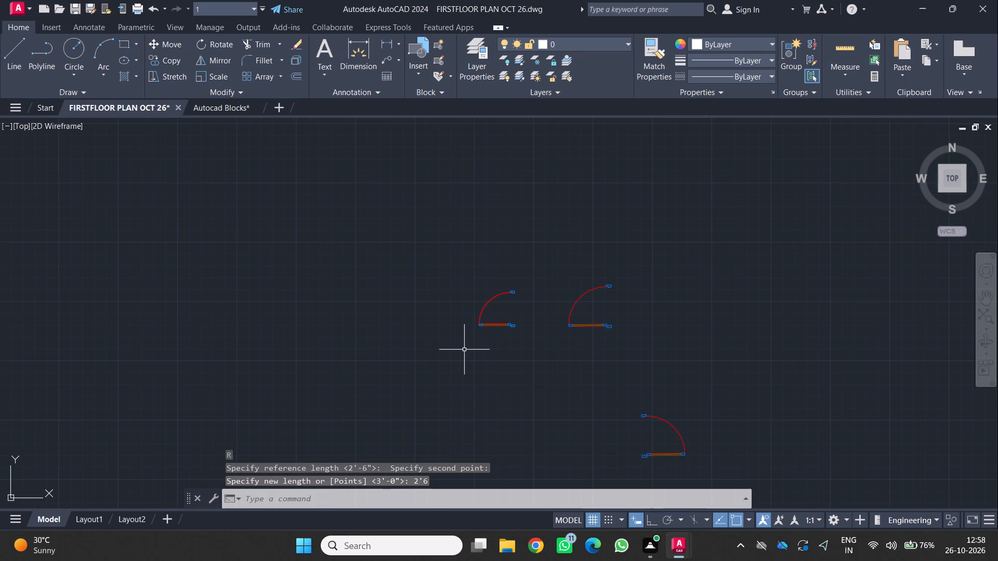
scroll(467, 380, "down", 1)
middle_click_drag(459, 379, 455, 266)
middle_click(455, 266)
scroll(455, 266, "down", 3)
middle_click(455, 266)
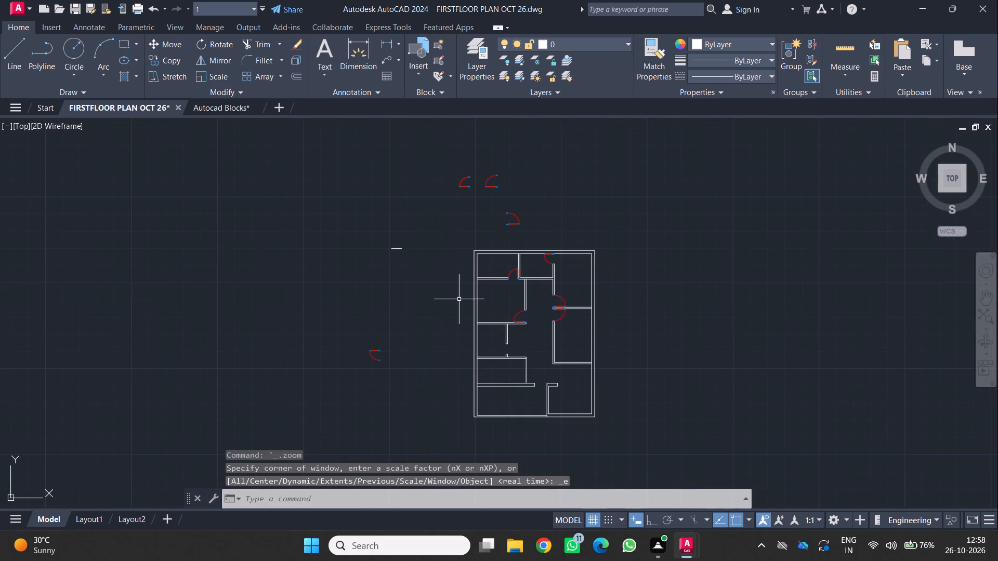
middle_click_drag(460, 285, 423, 345)
scroll(445, 207, "up", 2)
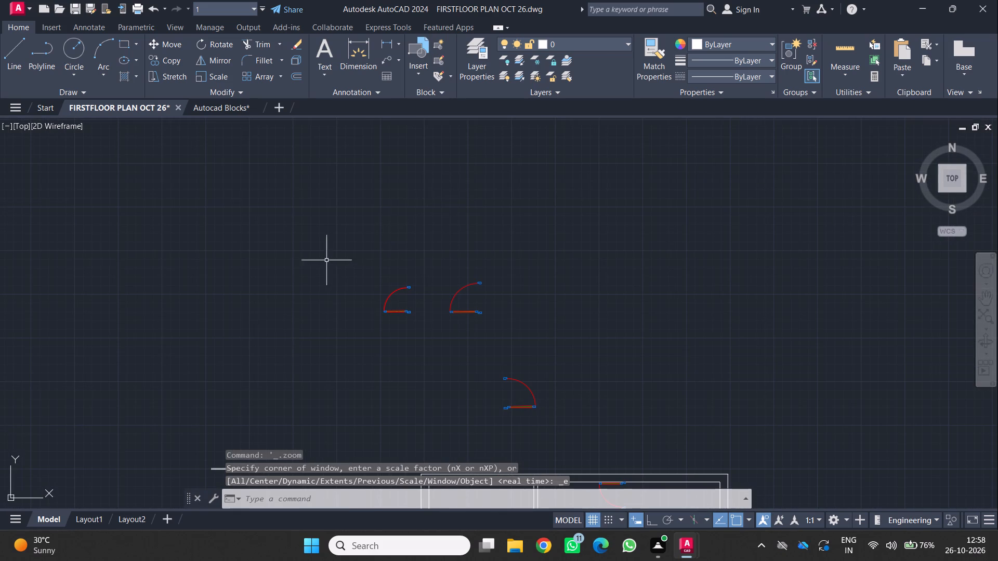
left_click(339, 250)
left_click(428, 332)
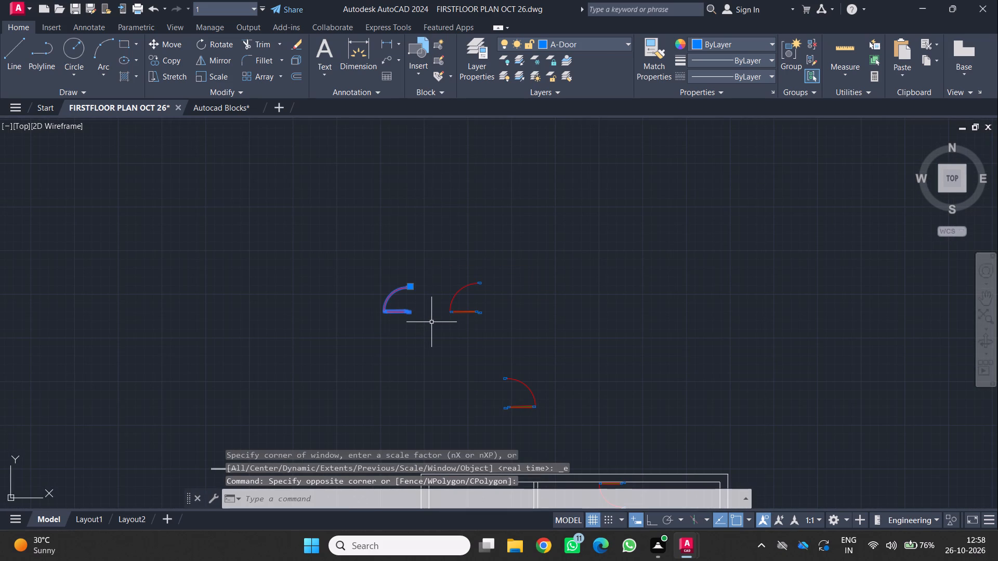
type("CP")
key("Return")
scroll(411, 308, "up", 1)
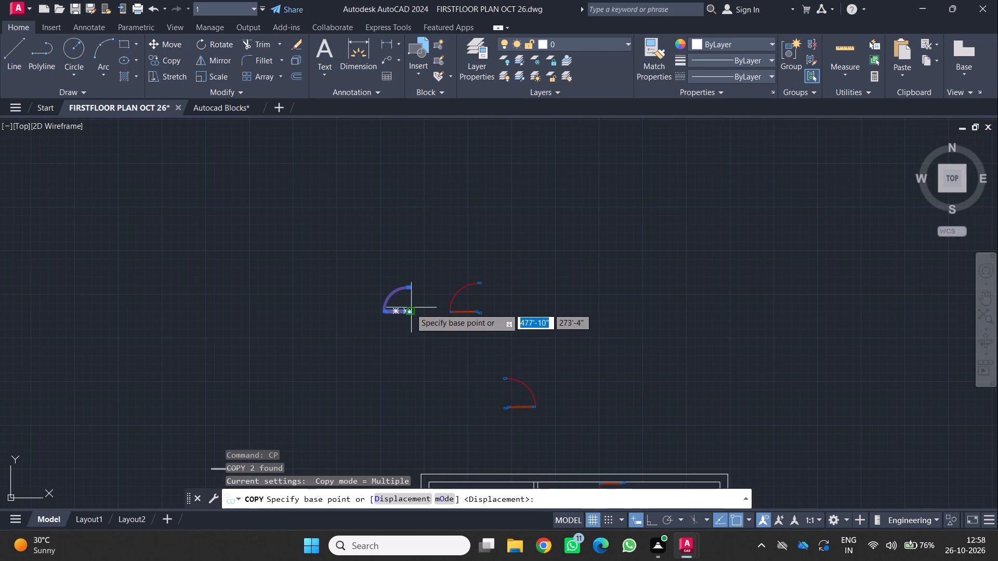
scroll(411, 308, "up", 3)
left_click(404, 314)
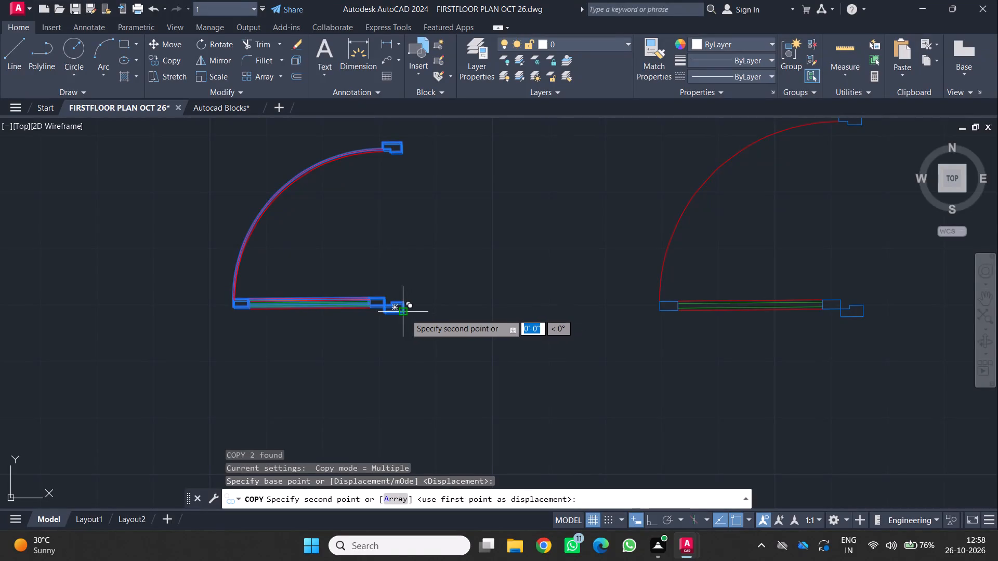
scroll(408, 313, "down", 4)
scroll(414, 356, "down", 4)
scroll(411, 427, "up", 3)
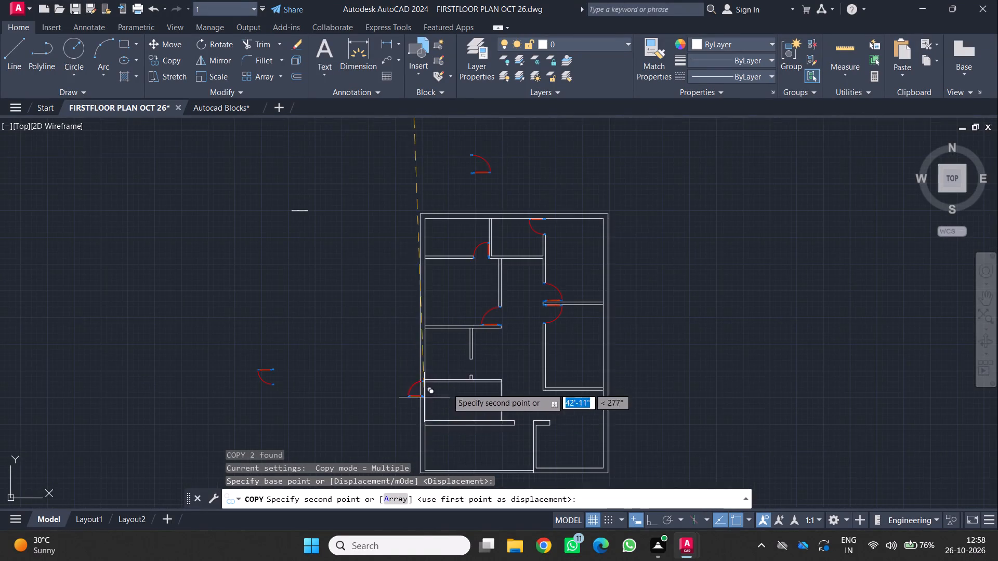
scroll(498, 359, "up", 4)
middle_click_drag(365, 400, 614, 252)
middle_click(614, 252)
scroll(547, 296, "up", 2)
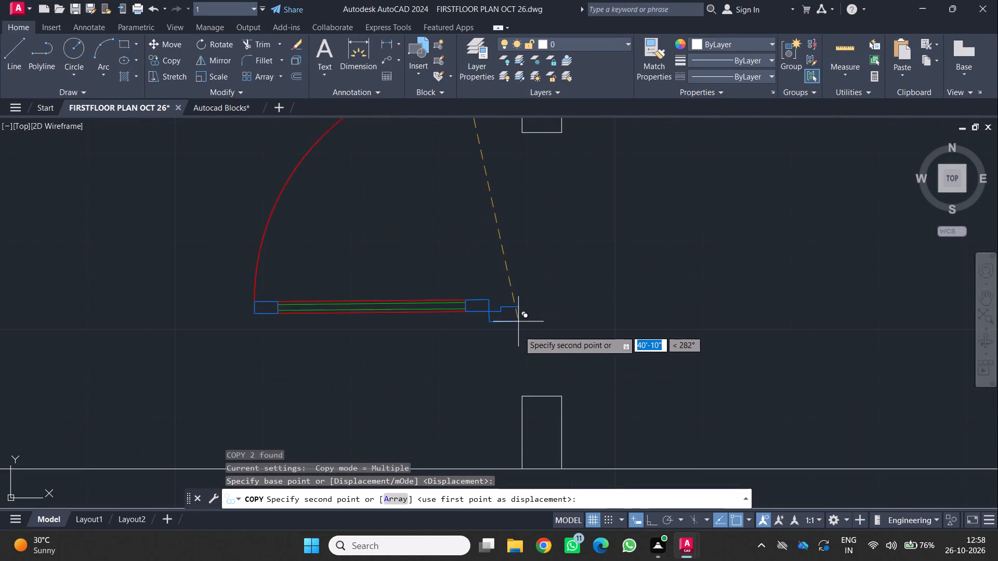
left_click(560, 394)
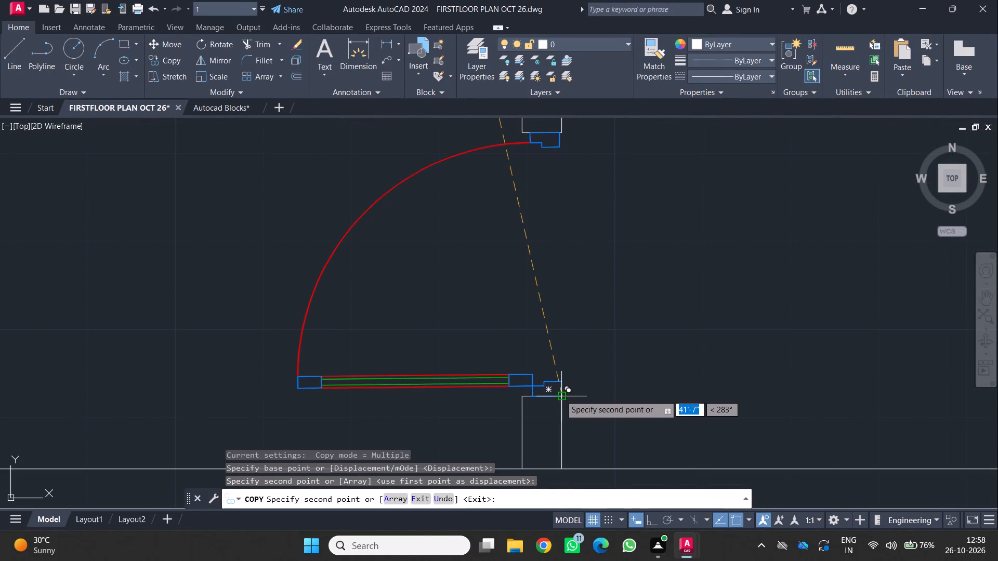
key("Escape")
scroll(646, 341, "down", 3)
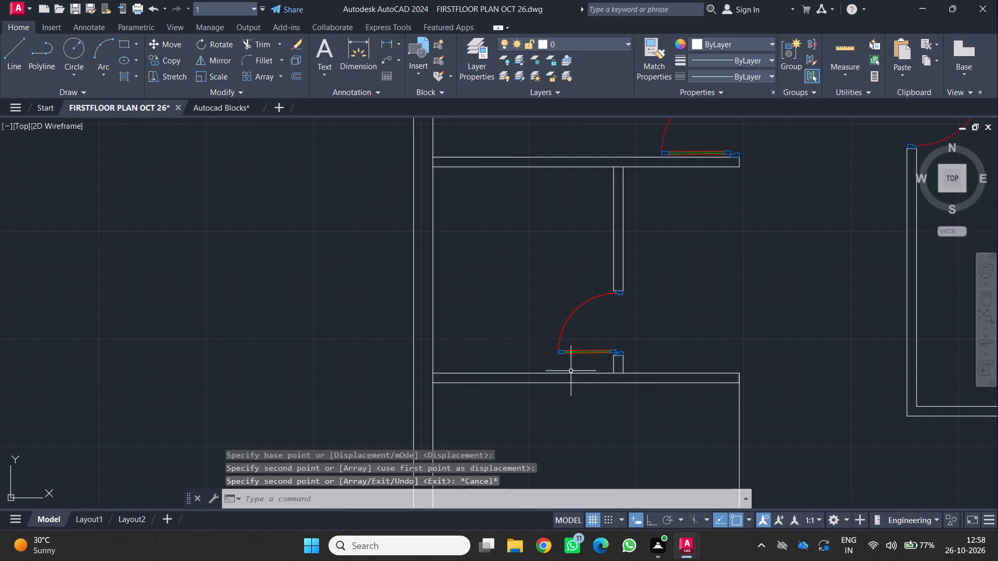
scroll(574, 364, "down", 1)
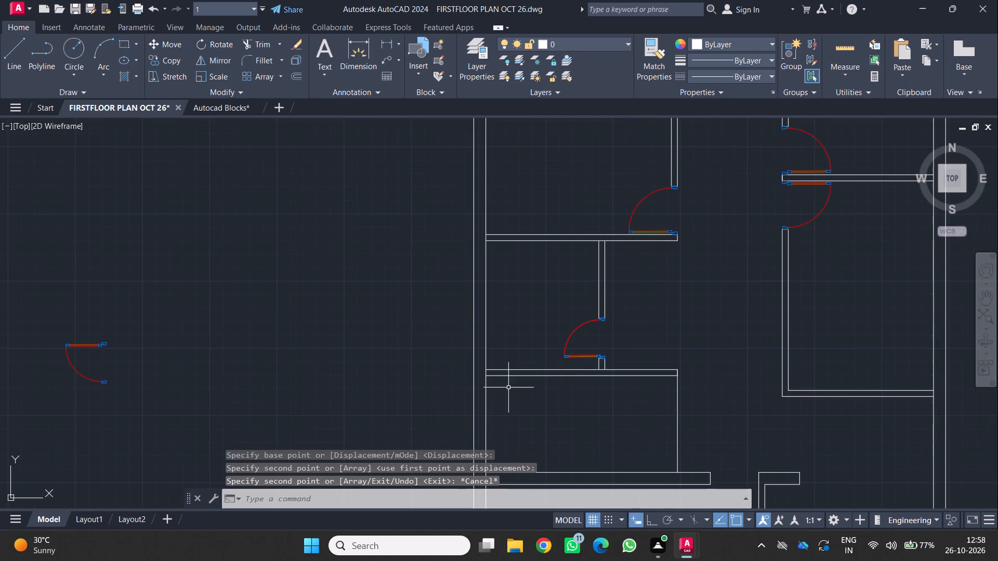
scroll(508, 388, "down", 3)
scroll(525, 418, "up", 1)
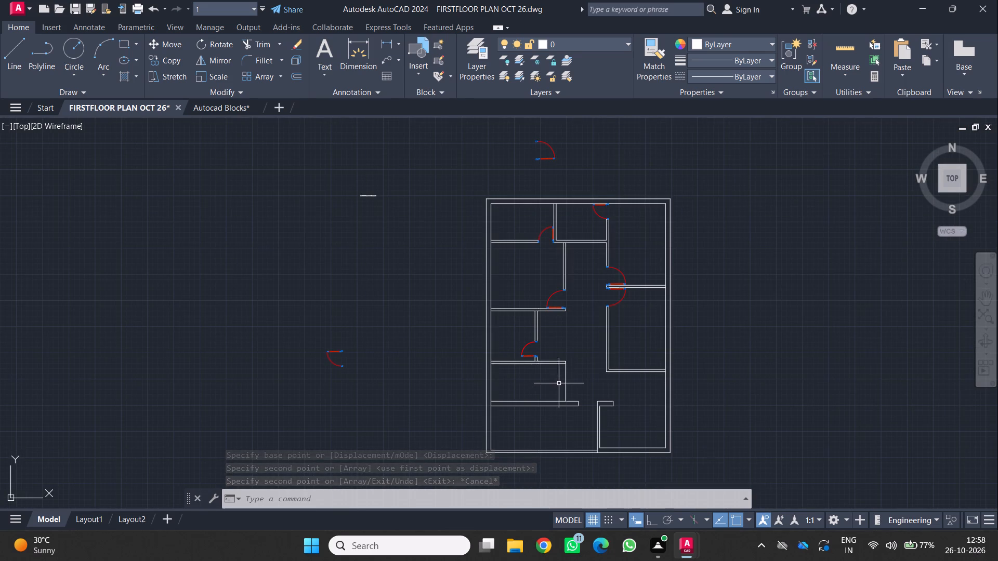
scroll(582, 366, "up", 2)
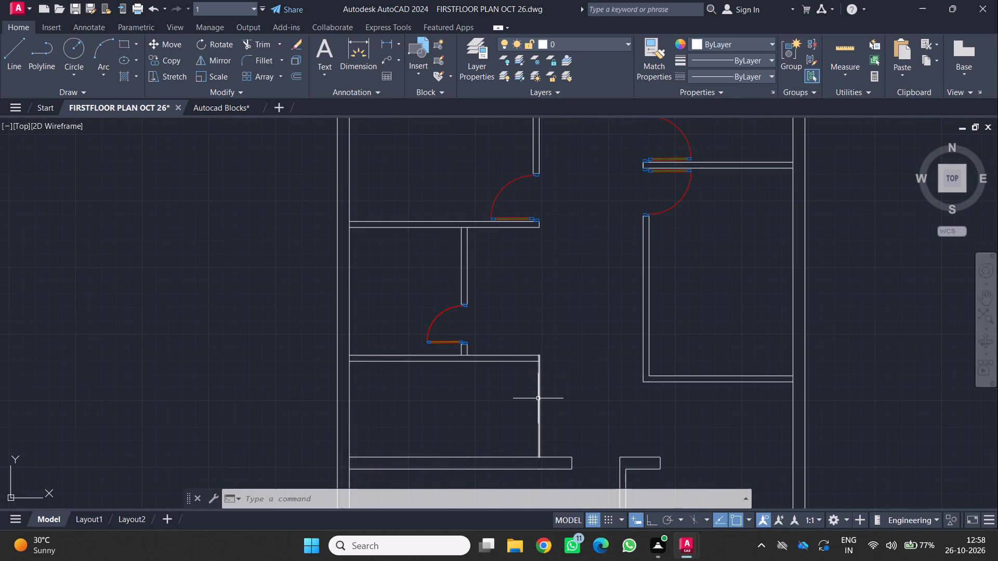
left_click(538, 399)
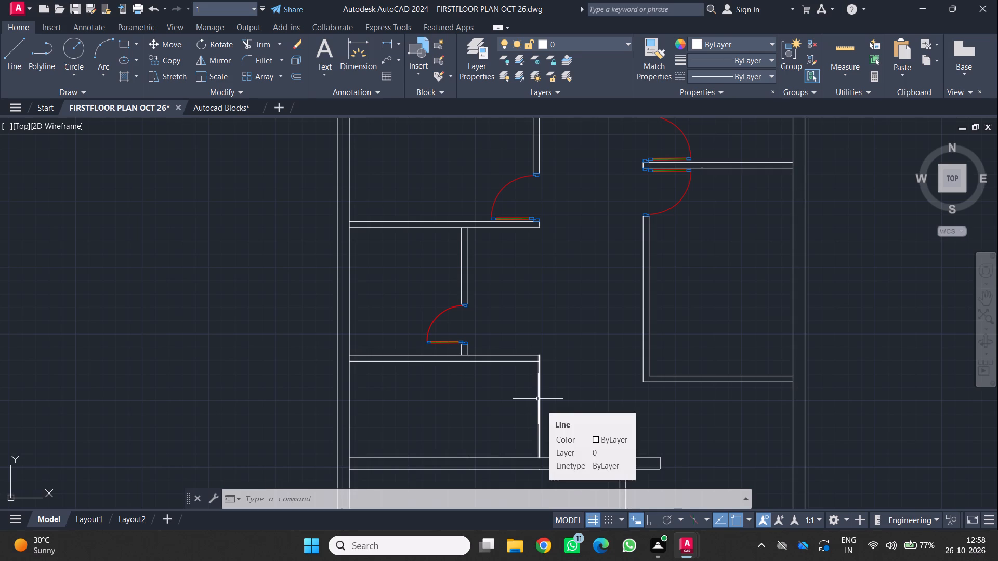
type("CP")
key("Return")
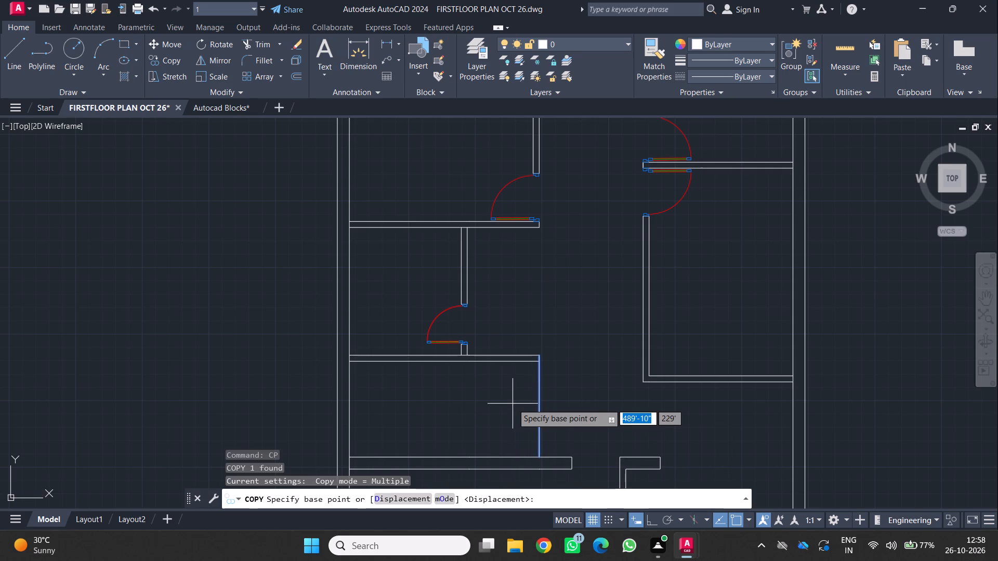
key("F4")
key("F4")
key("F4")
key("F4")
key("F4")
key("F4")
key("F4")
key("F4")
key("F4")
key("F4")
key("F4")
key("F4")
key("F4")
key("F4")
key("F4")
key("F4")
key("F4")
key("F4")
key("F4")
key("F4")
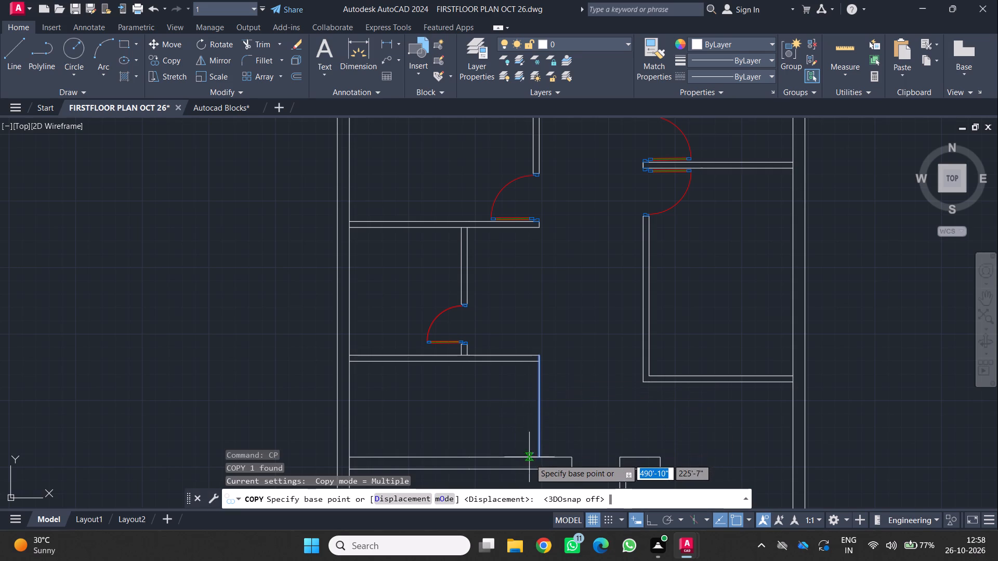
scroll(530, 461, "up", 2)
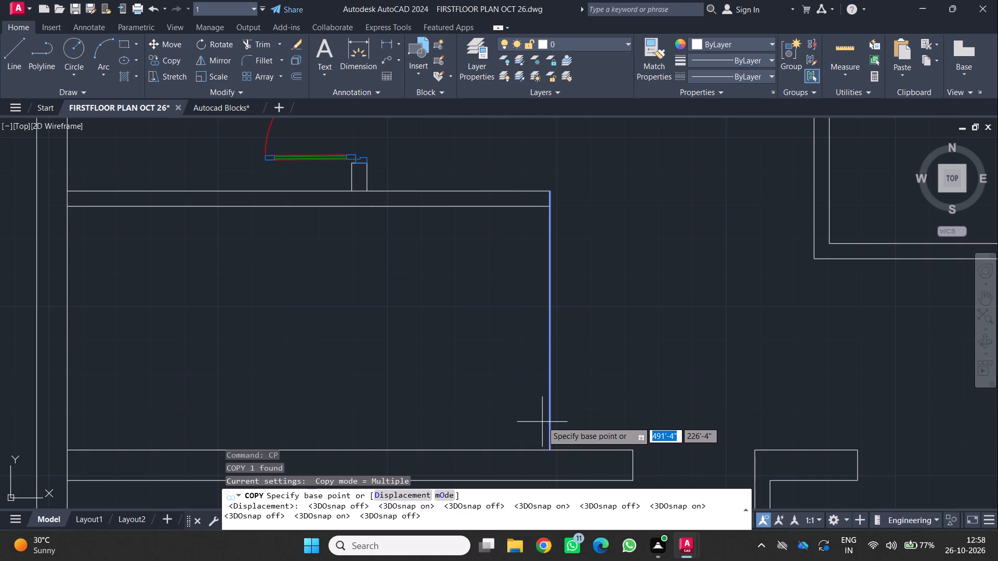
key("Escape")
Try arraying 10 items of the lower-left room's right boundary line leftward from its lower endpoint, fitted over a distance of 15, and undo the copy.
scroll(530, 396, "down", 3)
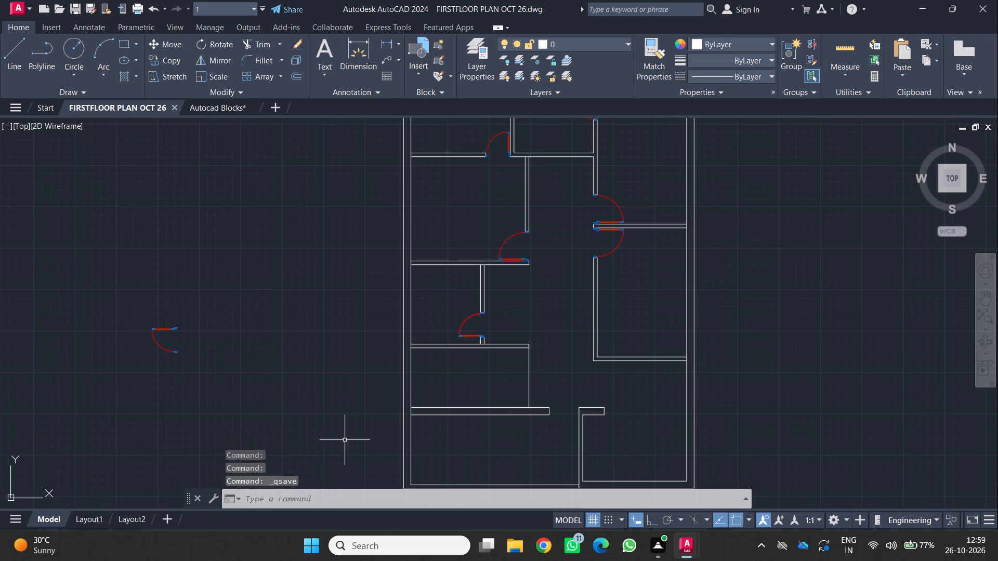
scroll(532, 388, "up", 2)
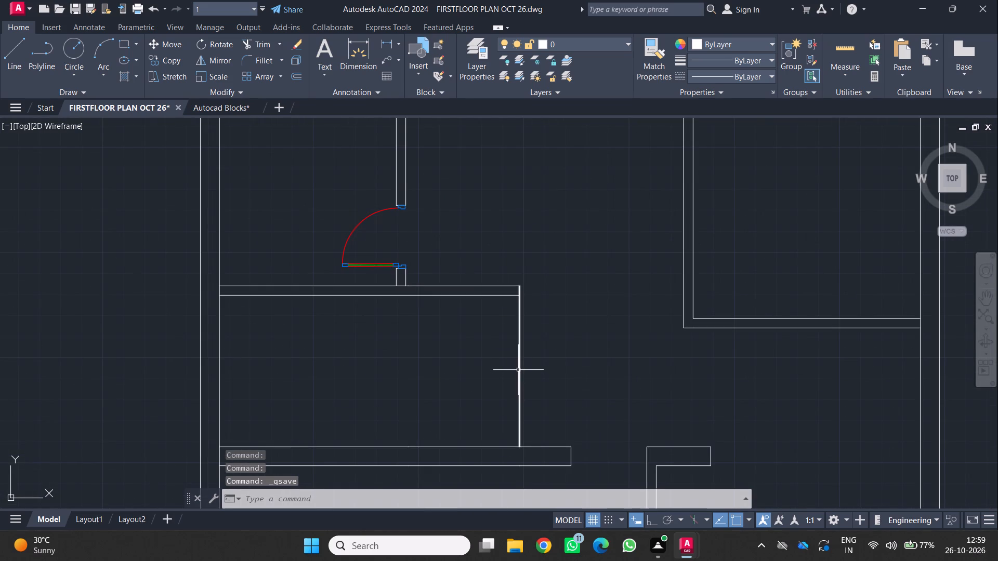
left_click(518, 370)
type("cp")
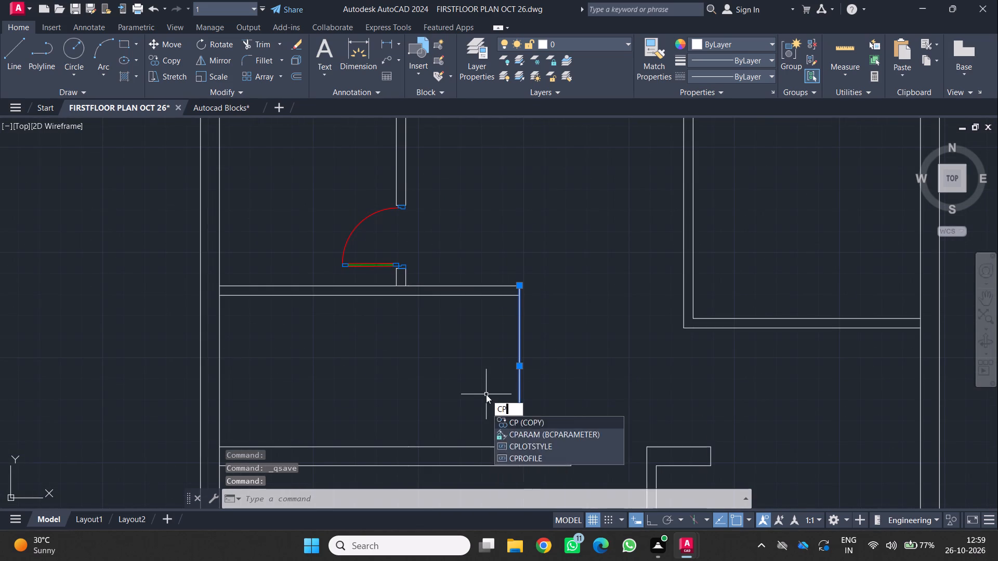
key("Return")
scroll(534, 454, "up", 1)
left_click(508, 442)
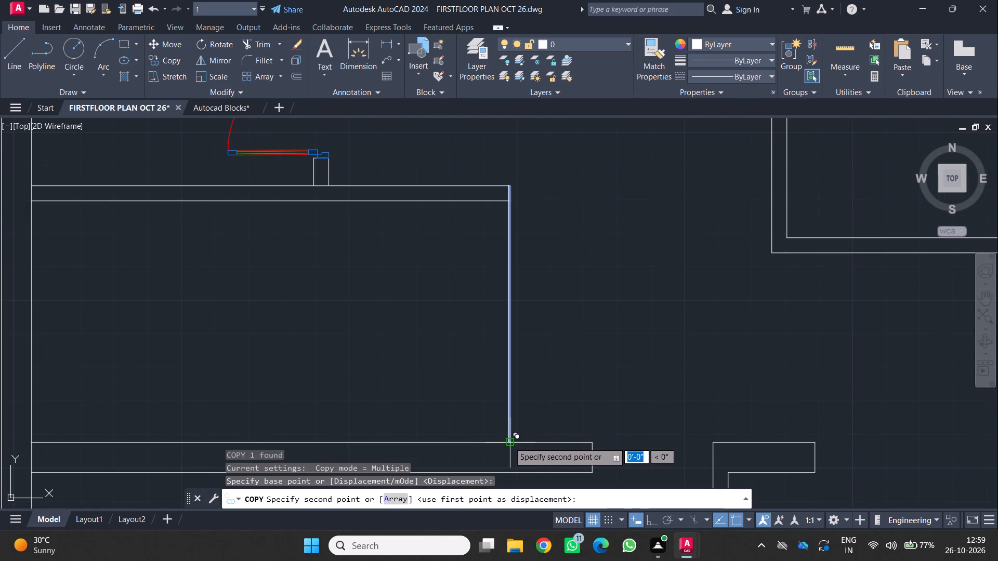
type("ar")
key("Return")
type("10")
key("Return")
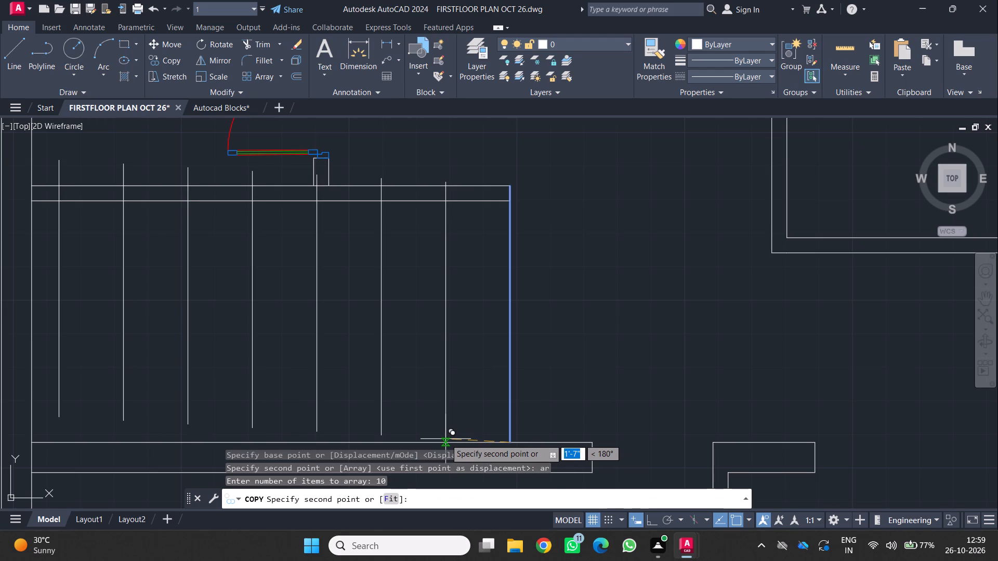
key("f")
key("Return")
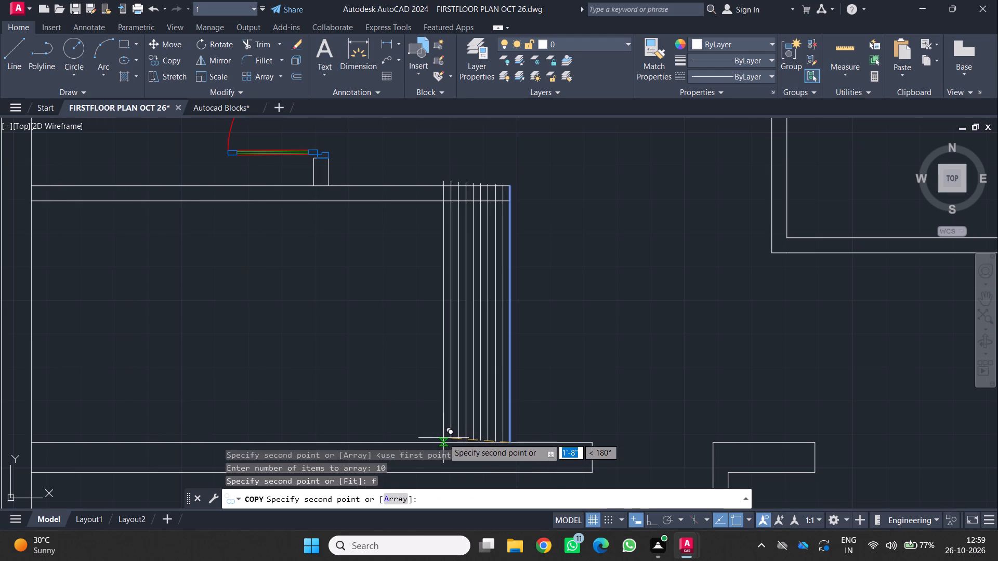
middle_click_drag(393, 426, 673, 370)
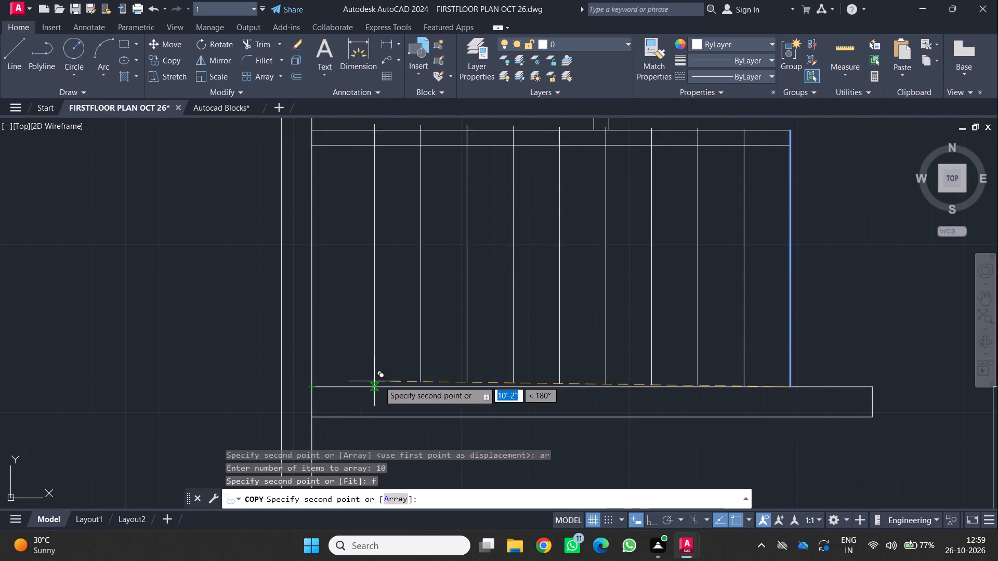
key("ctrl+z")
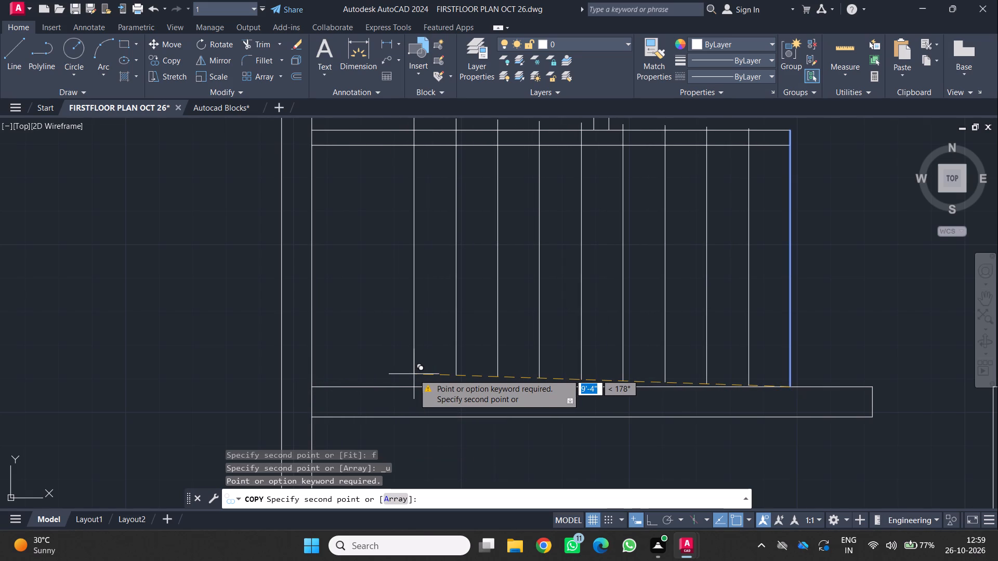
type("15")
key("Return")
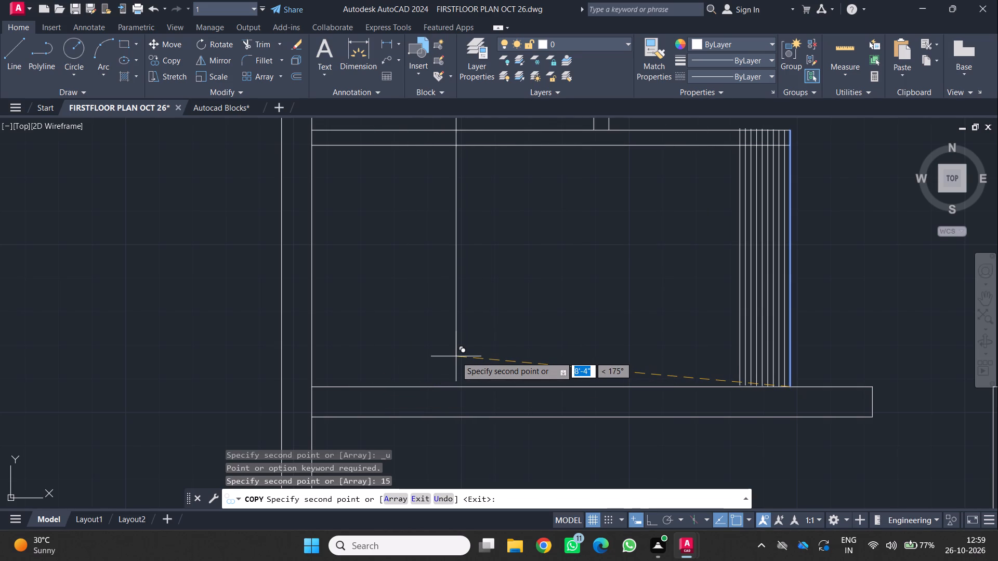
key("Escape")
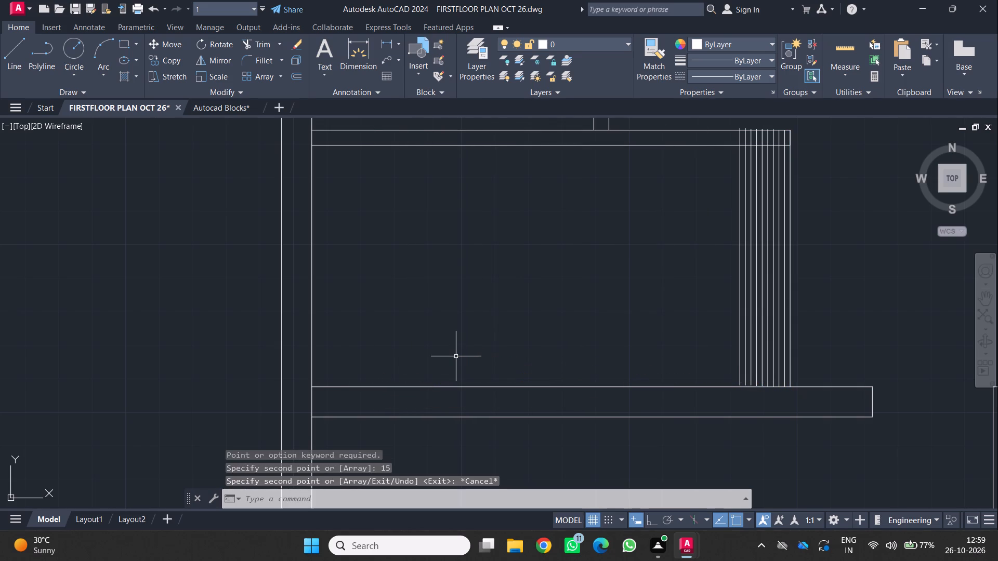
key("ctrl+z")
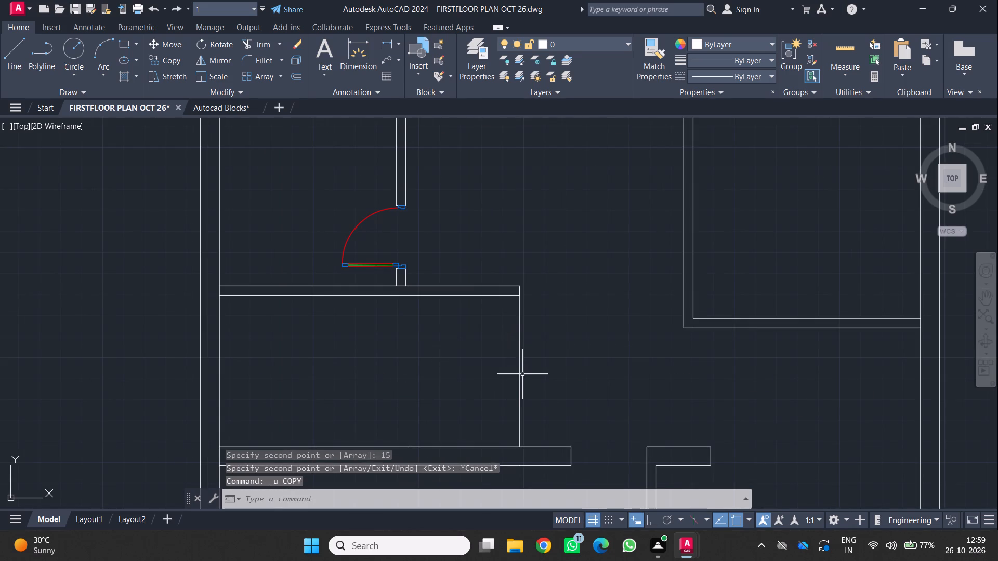
Copy-array 15 items of the lower-left room's right boundary line from its lower endpoint, fitted to the room's bottom-left inner corner.
left_click(520, 370)
key("c")
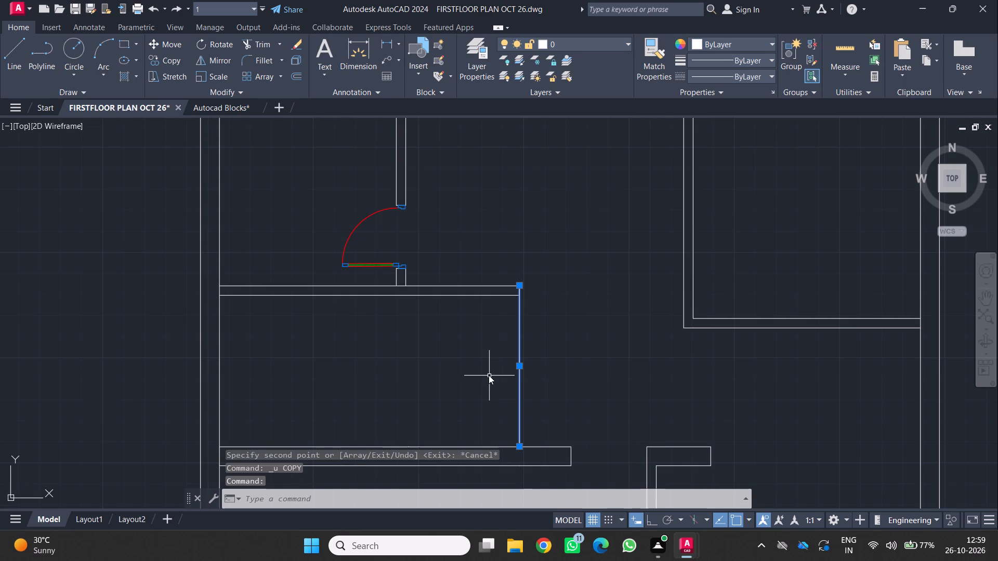
key("p")
key("Return")
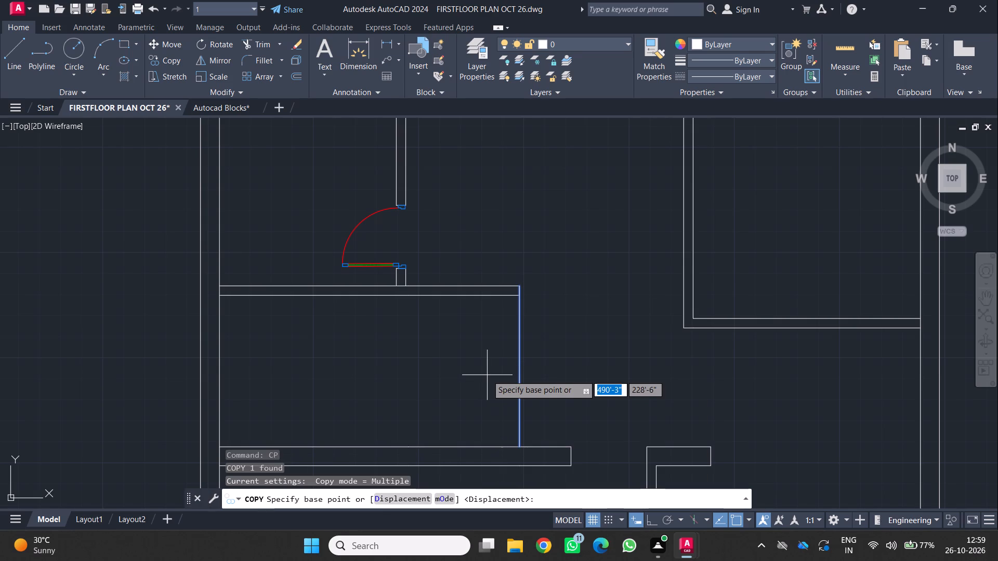
scroll(516, 445, "up", 1)
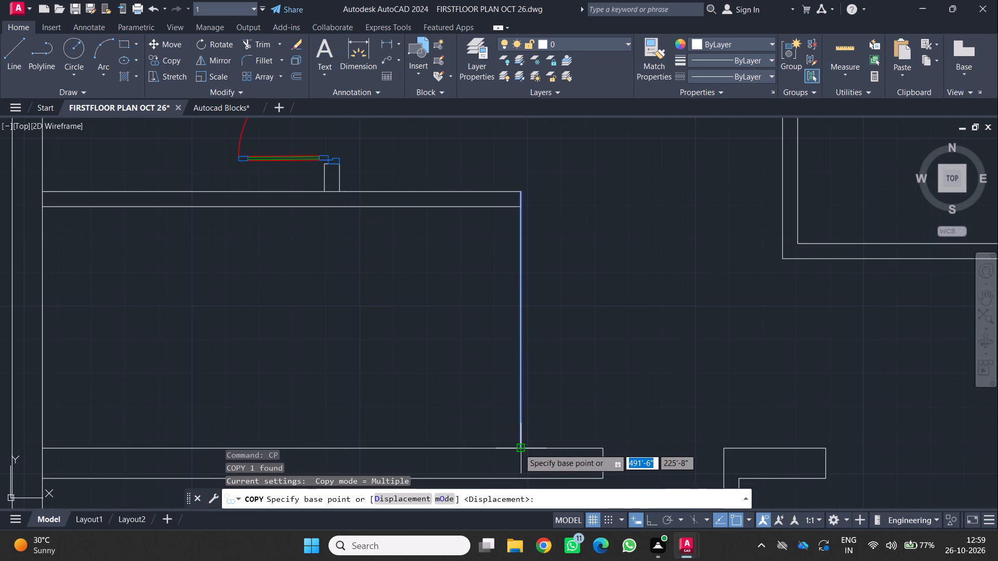
left_click(519, 448)
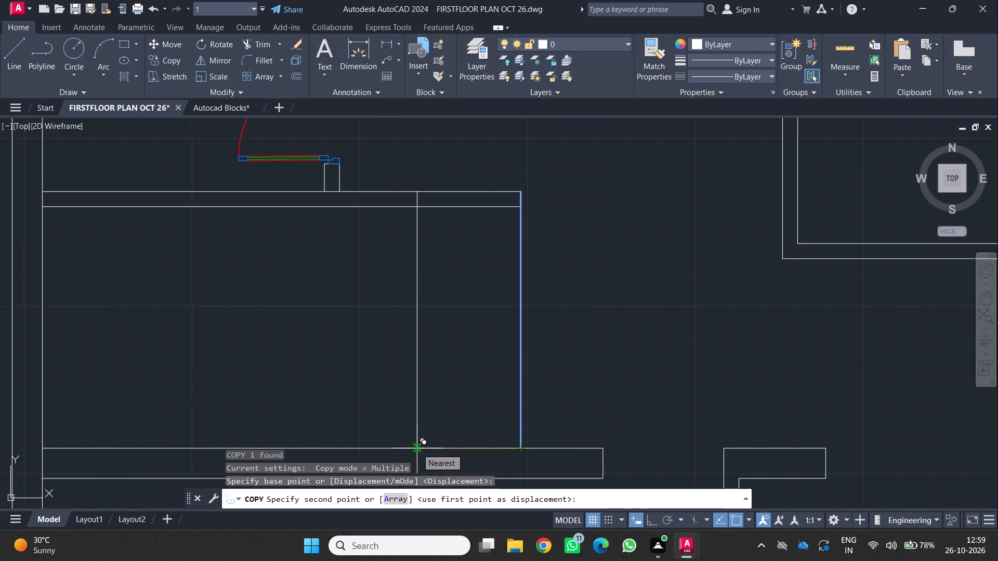
key("a")
key("Return")
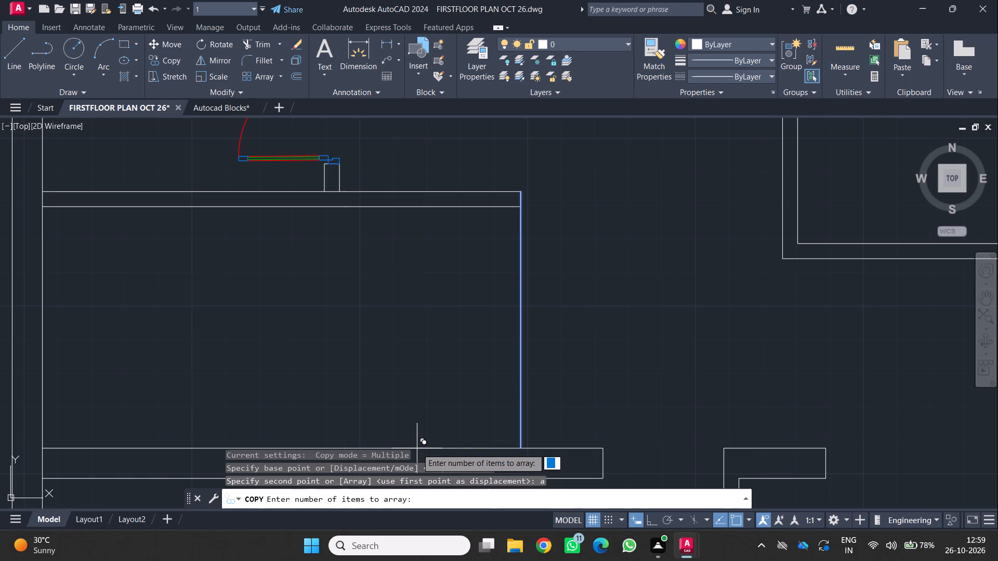
type("15")
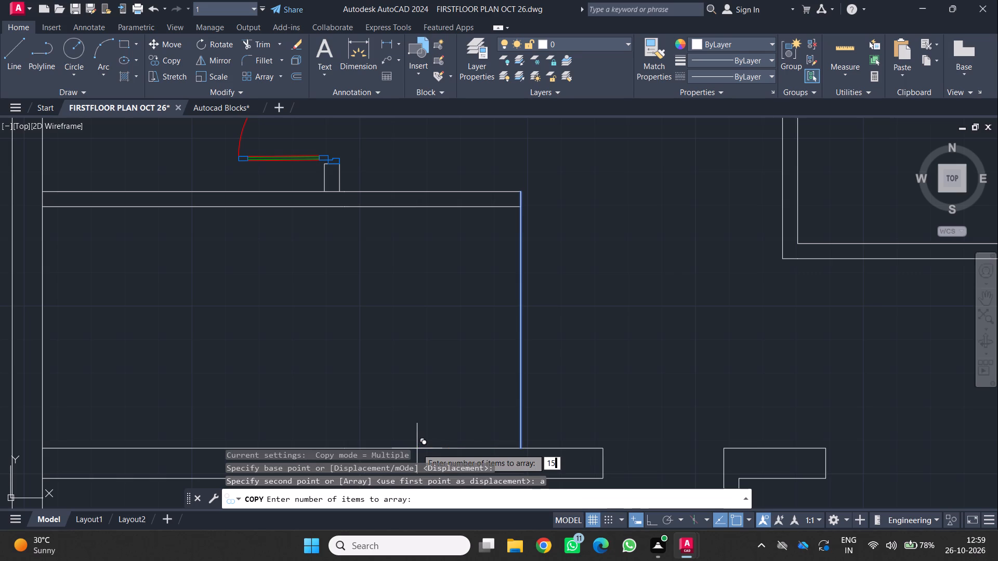
key("Return")
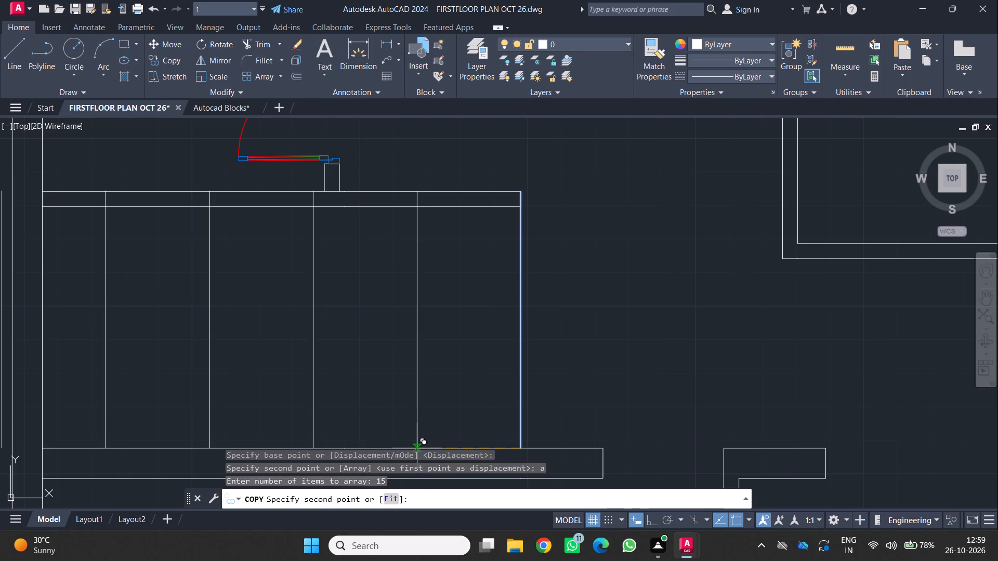
key("f")
key("Return")
scroll(427, 441, "down", 2)
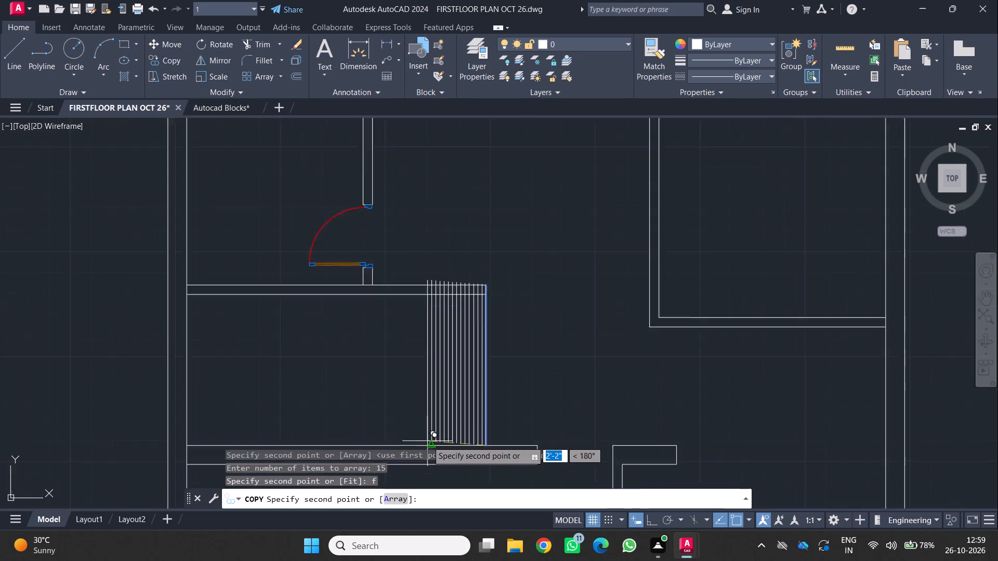
scroll(427, 441, "down", 1)
middle_click_drag(440, 427, 709, 355)
scroll(443, 425, "up", 1)
scroll(559, 393, "up", 1)
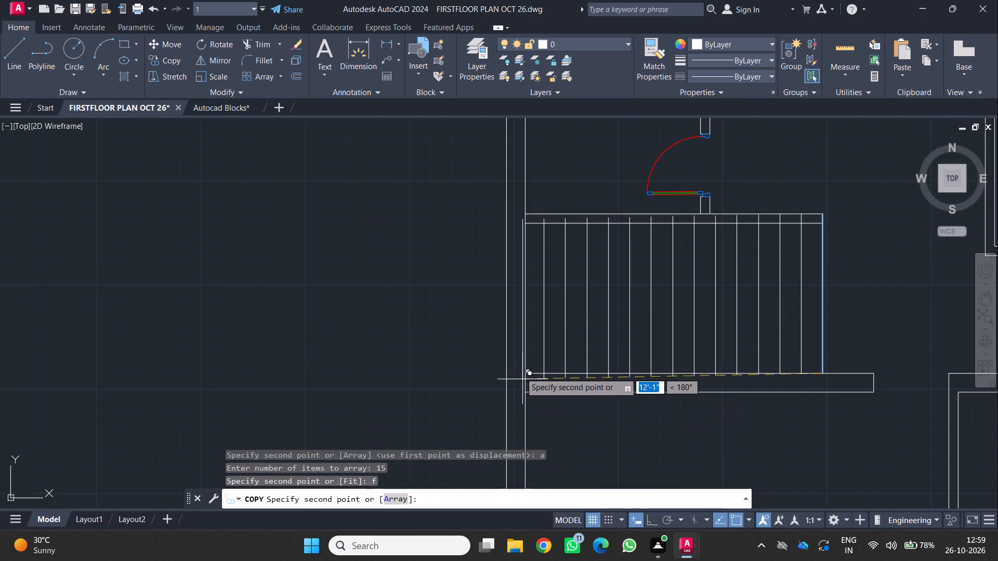
scroll(530, 370, "up", 3)
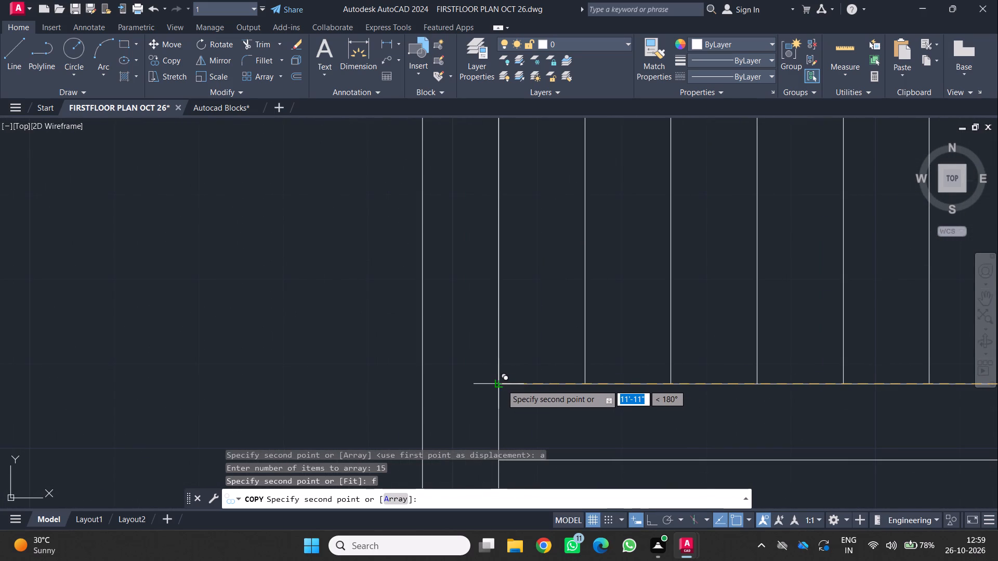
left_click(502, 384)
scroll(546, 367, "down", 3)
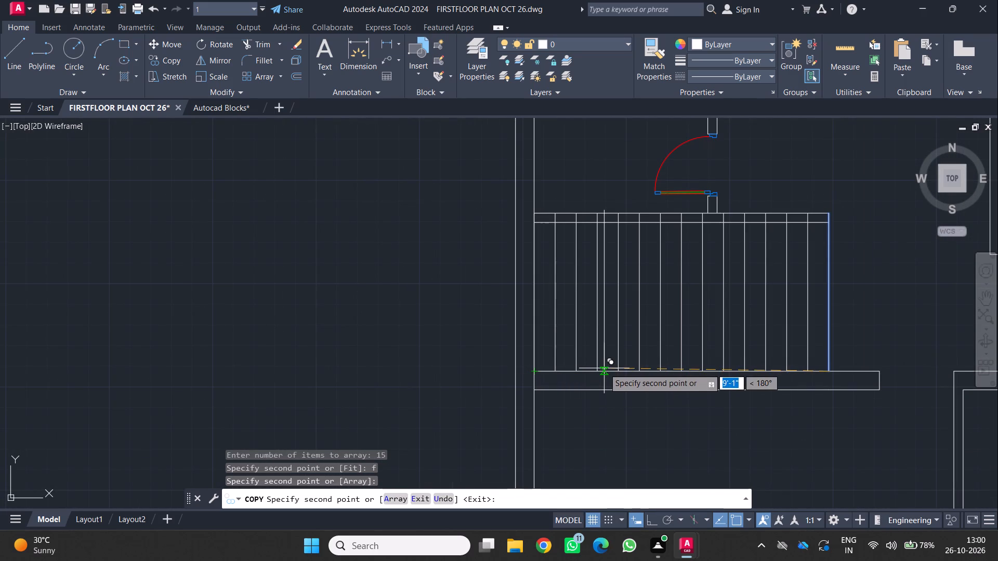
key("Escape")
Trim the ends of the arrayed vertical lines that cross the thickness of the lower-left room's top wall.
middle_click_drag(527, 313, 430, 422)
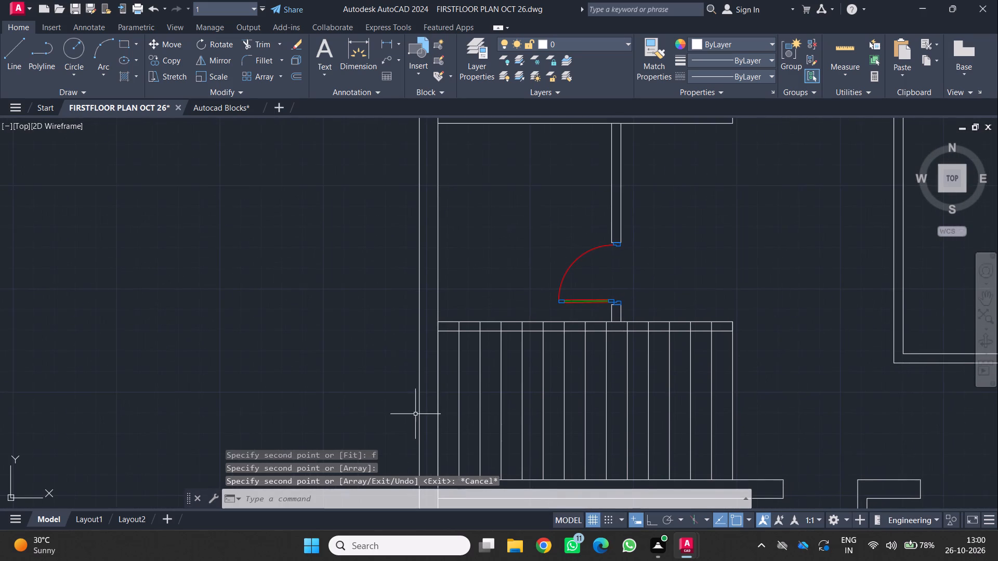
left_click(257, 45)
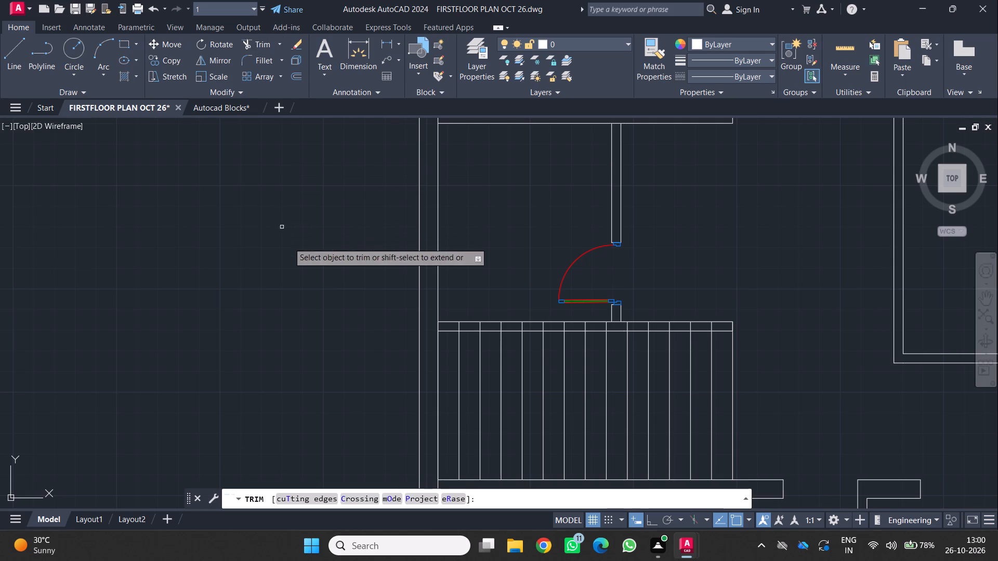
scroll(503, 347, "up", 2)
scroll(443, 321, "up", 1)
left_click(309, 279)
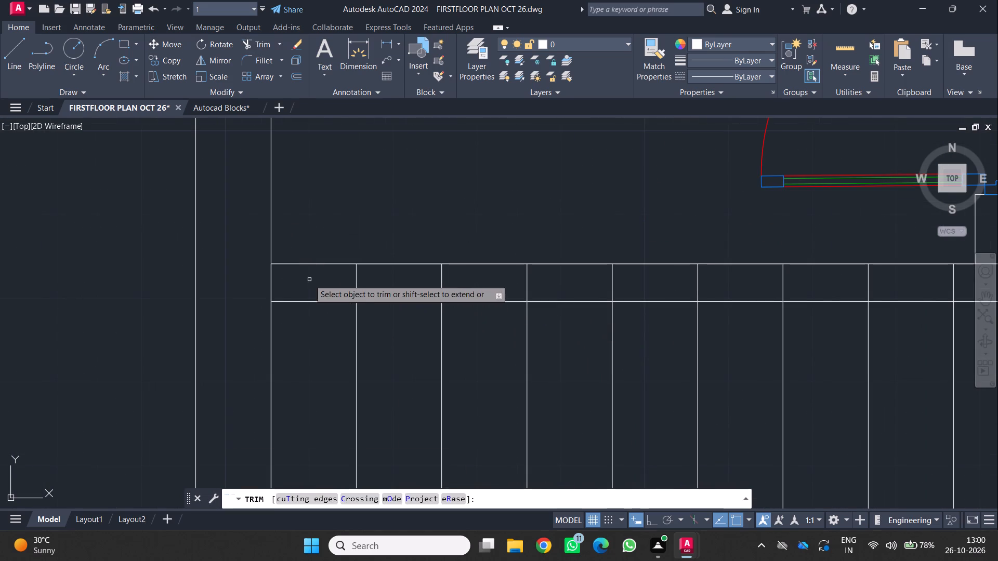
scroll(341, 279, "down", 2)
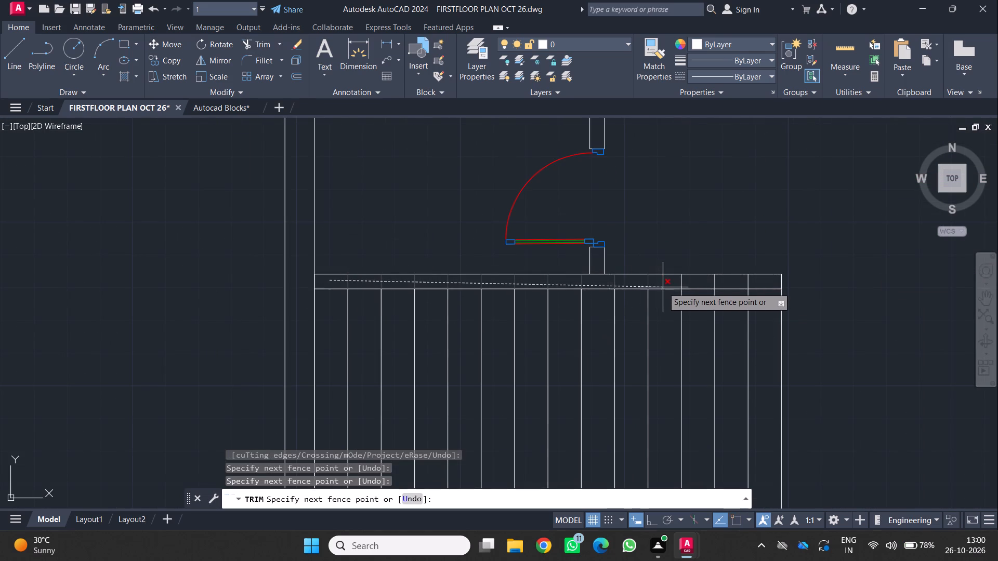
scroll(716, 281, "up", 2)
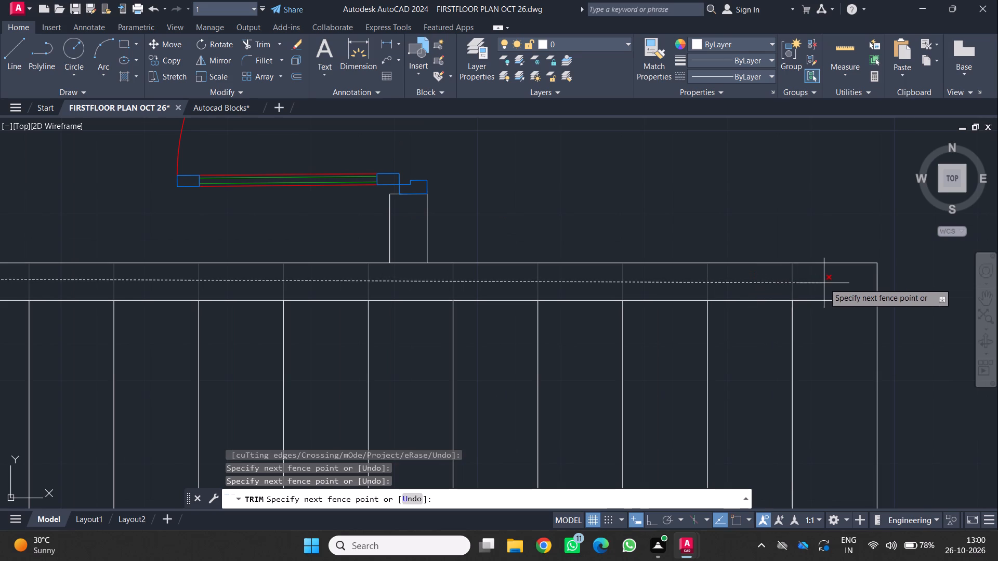
left_click(824, 283)
key("Escape")
Draw a horizontal line from the midpoint of the lower-left room's right boundary line to the left wall's inner face.
scroll(602, 313, "down", 4)
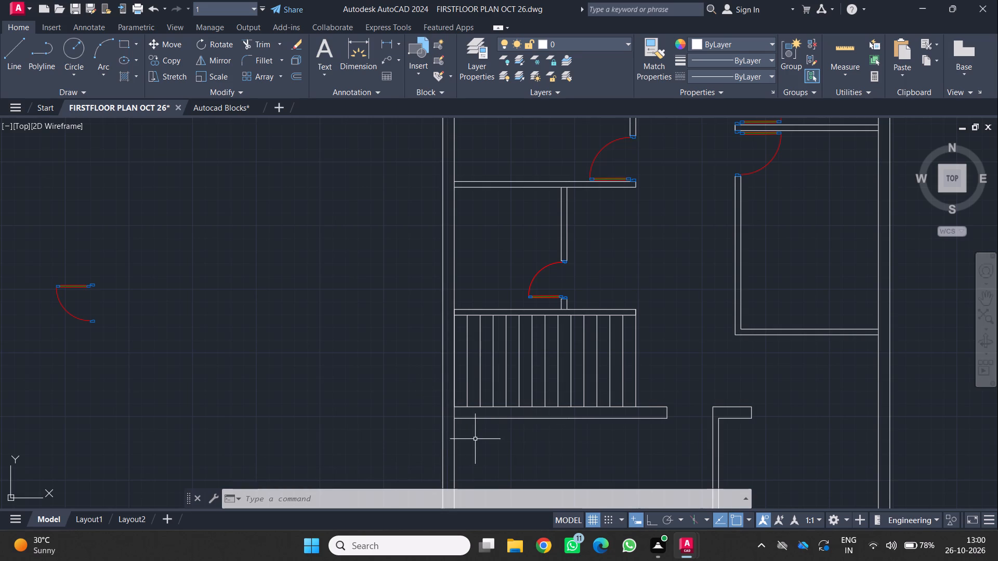
middle_click_drag(522, 431, 496, 426)
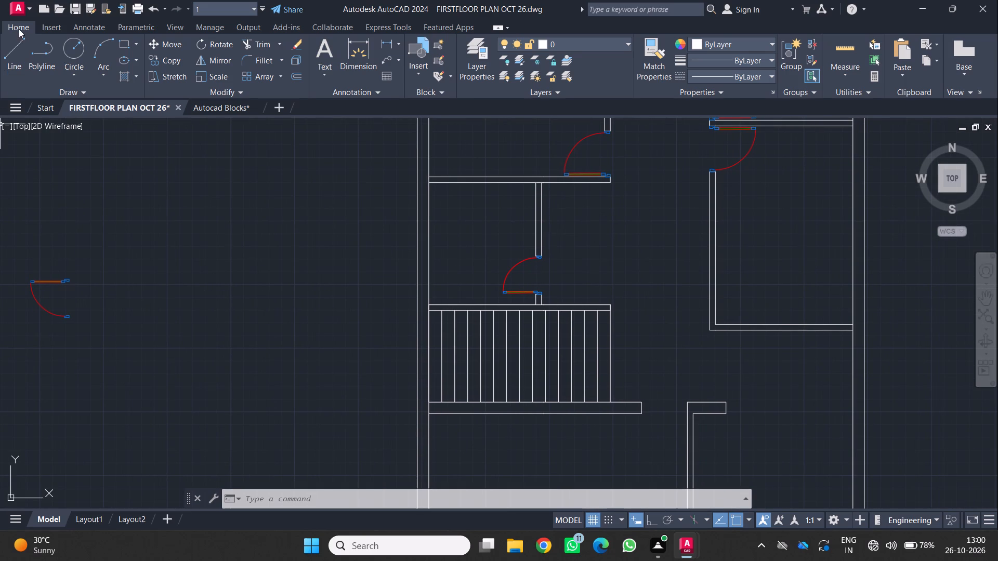
left_click(12, 42)
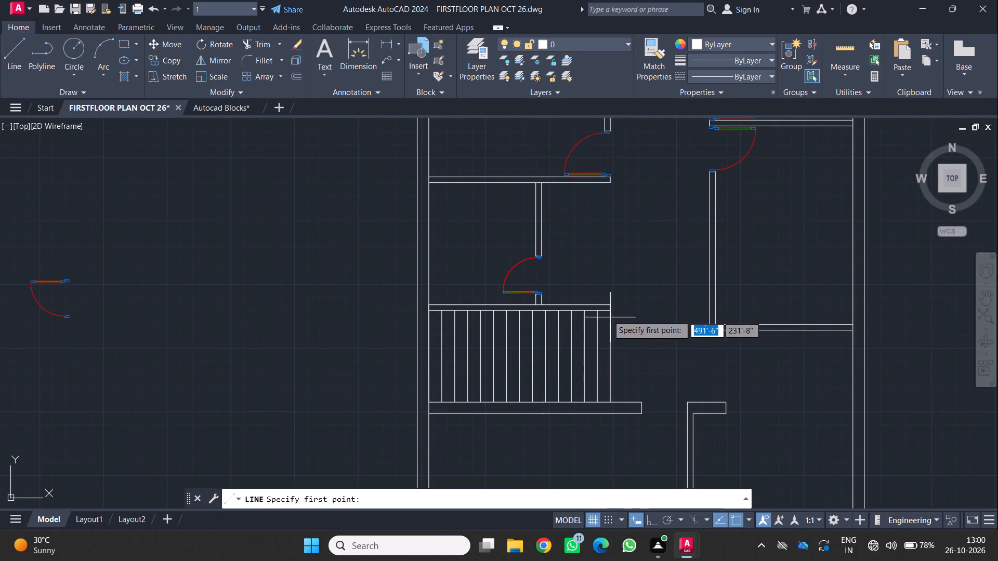
left_click(609, 356)
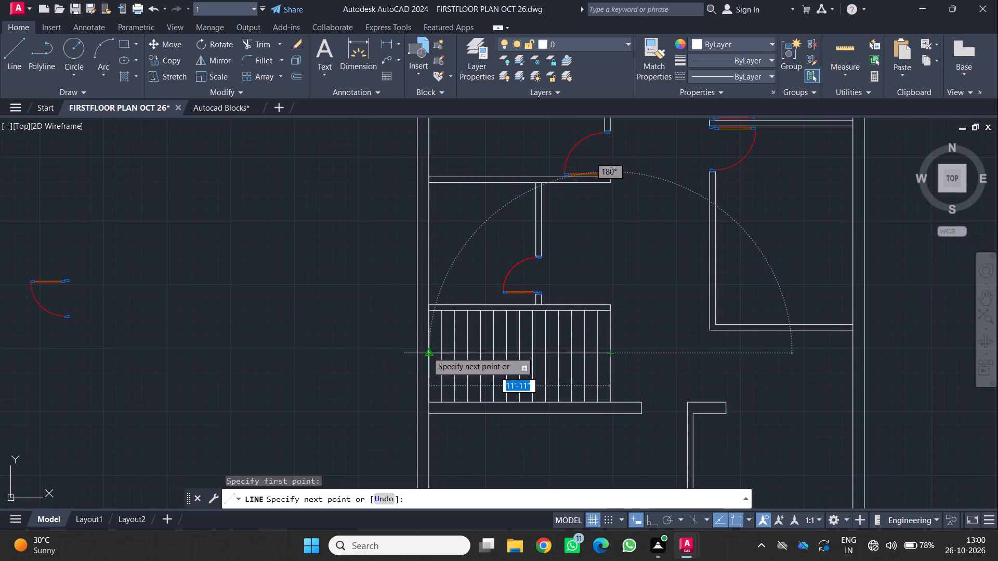
scroll(429, 353, "up", 2)
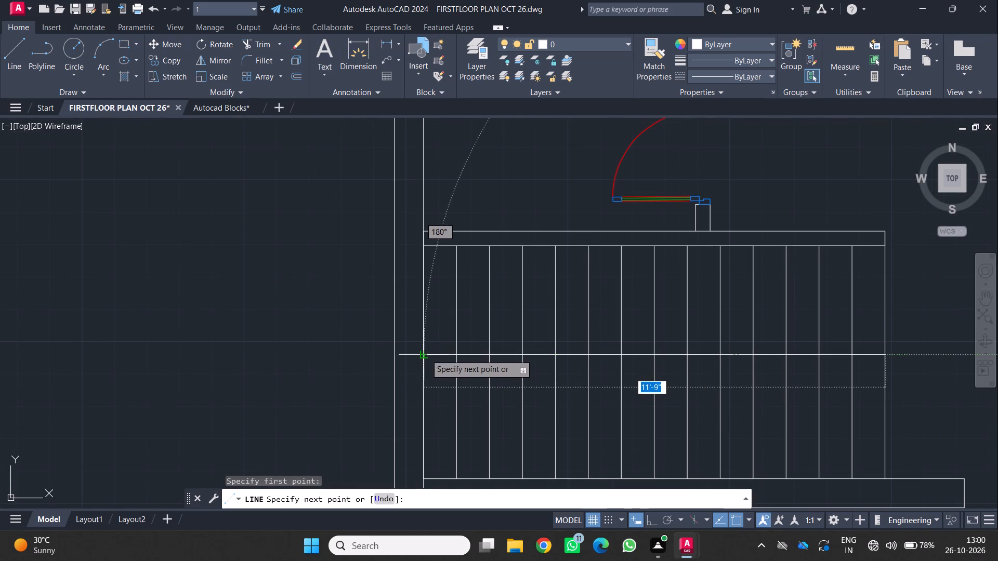
left_click_drag(422, 355, 430, 353)
key("space")
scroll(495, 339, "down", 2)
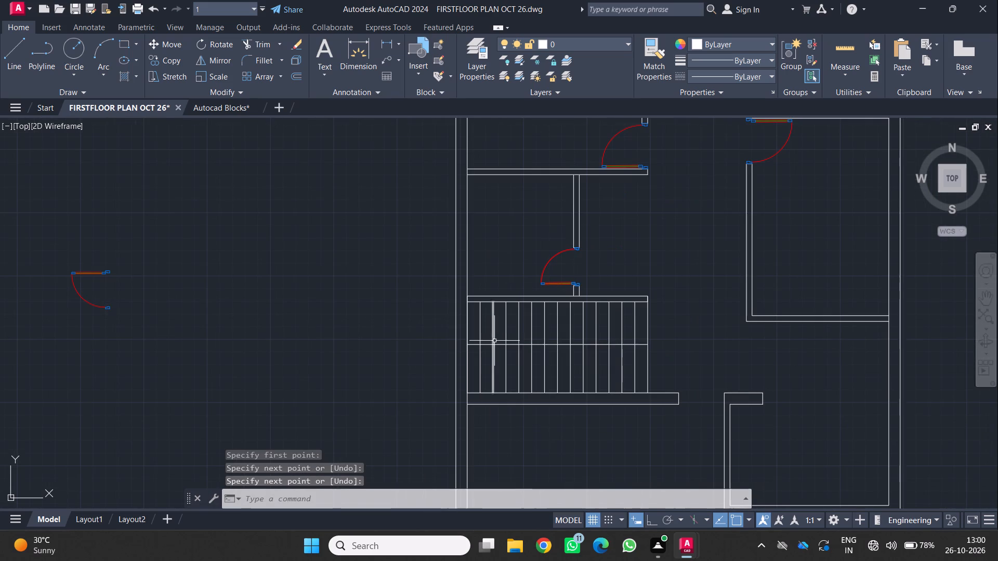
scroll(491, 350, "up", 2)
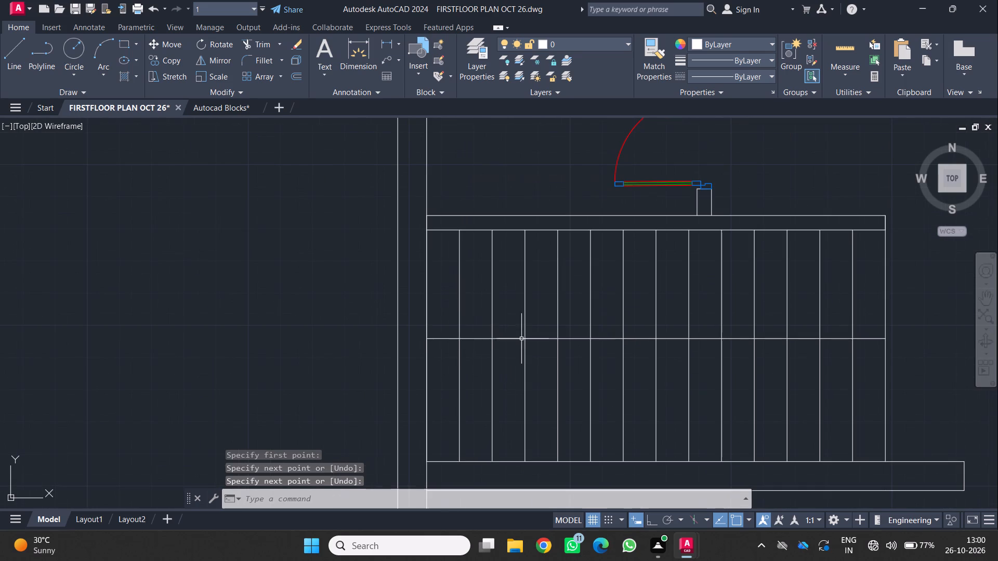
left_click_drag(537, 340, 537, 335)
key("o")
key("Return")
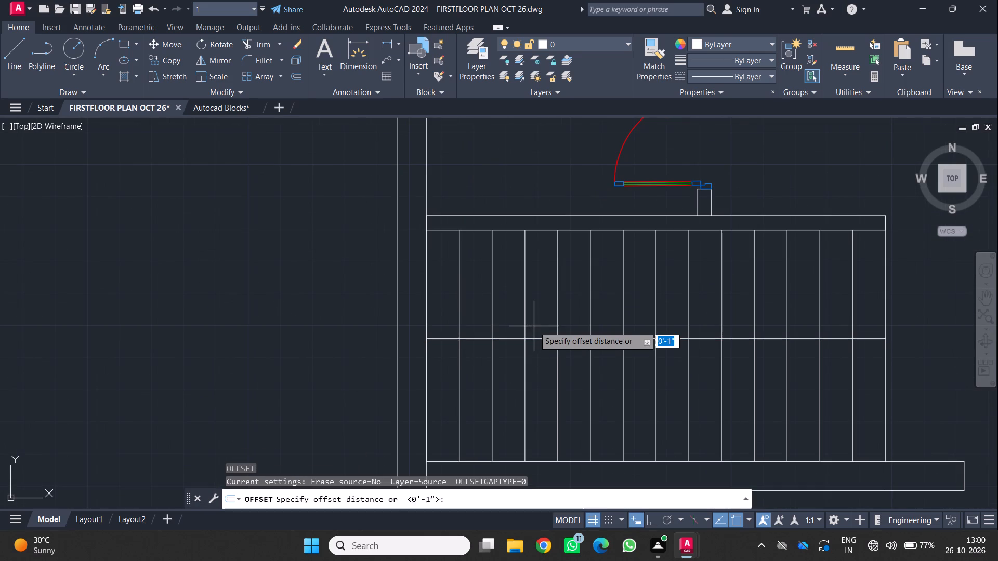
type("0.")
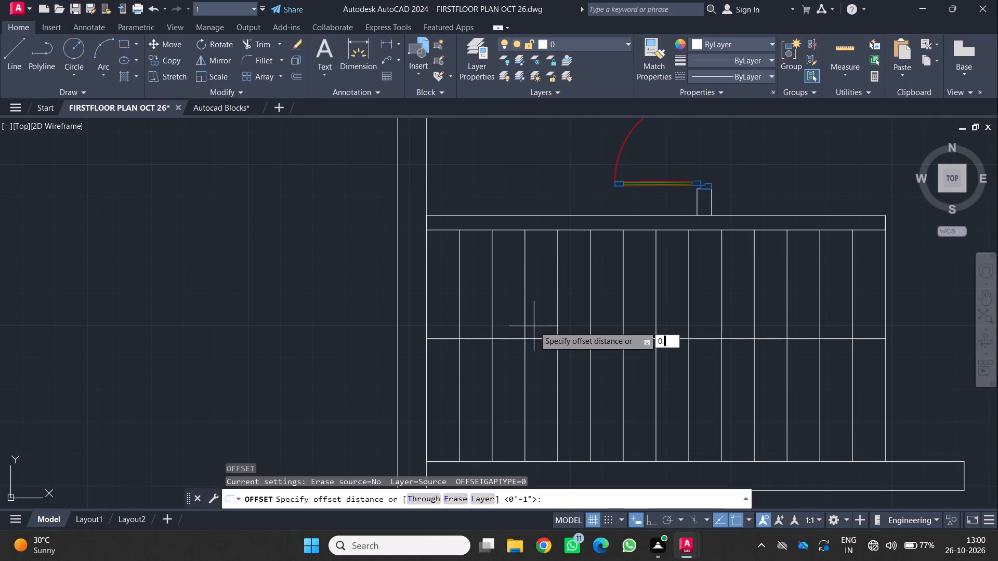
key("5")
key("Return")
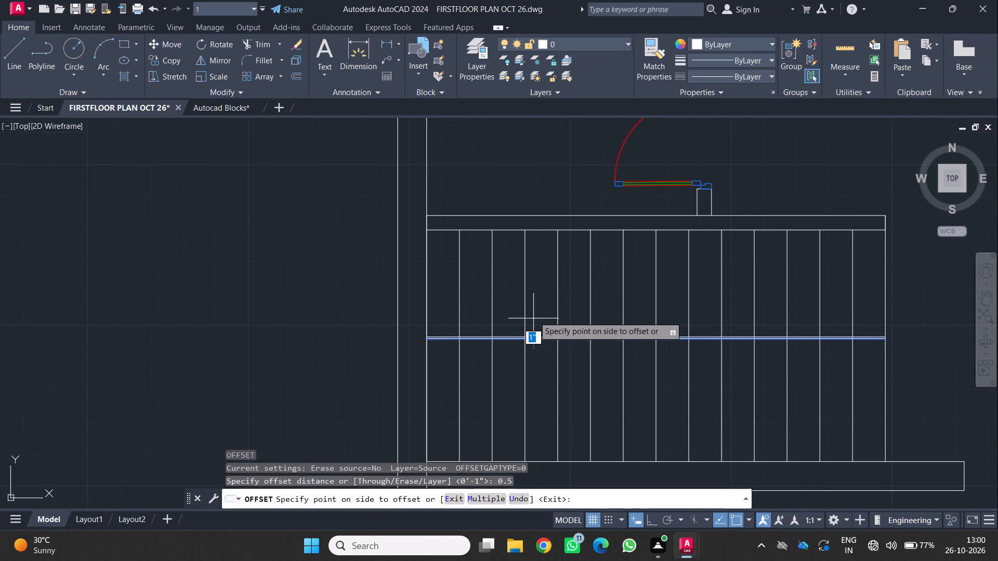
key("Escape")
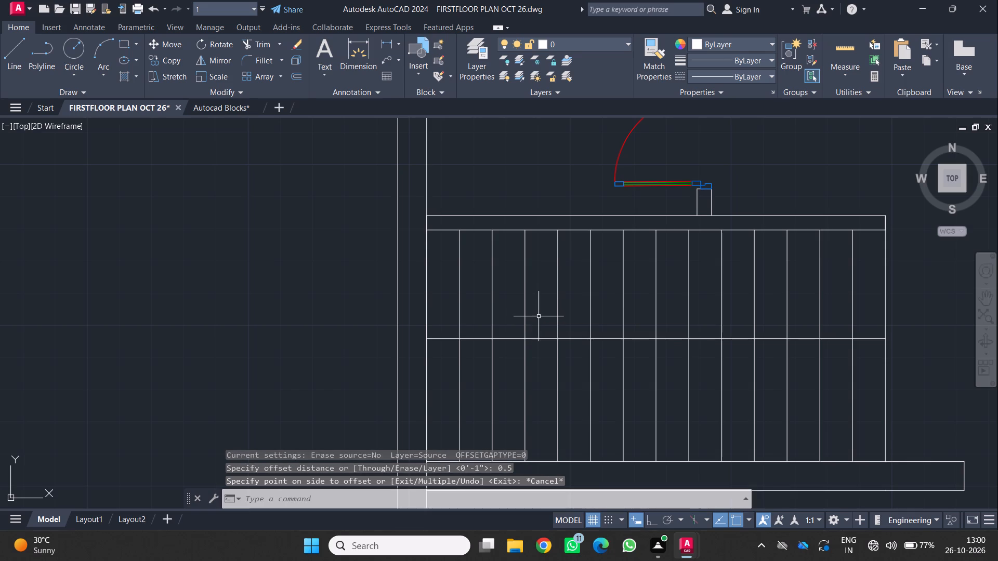
Offset the horizontal middle line across the arrayed lines by 1" on both its upper and lower sides.
left_click(547, 338)
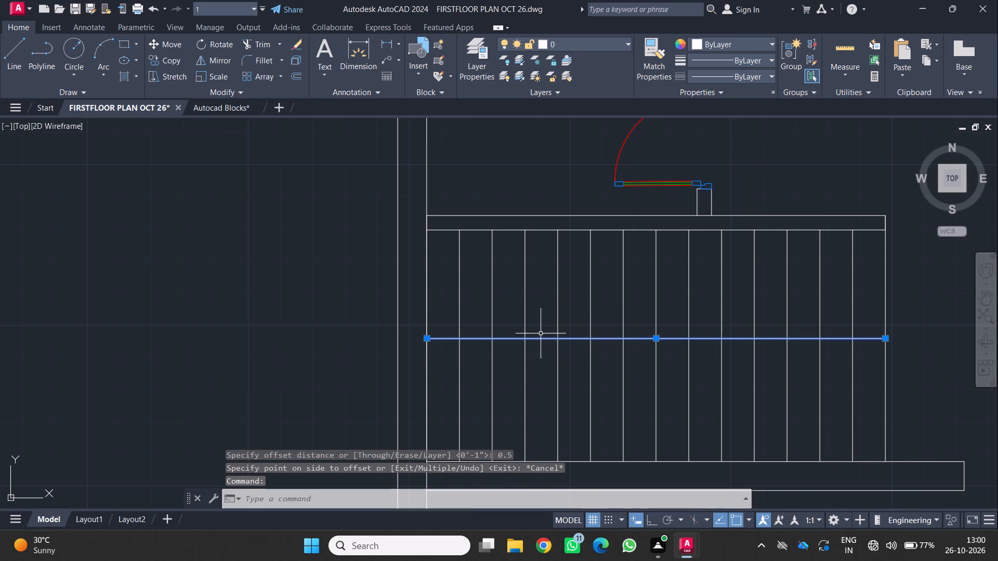
key("o")
key("Return")
key("1")
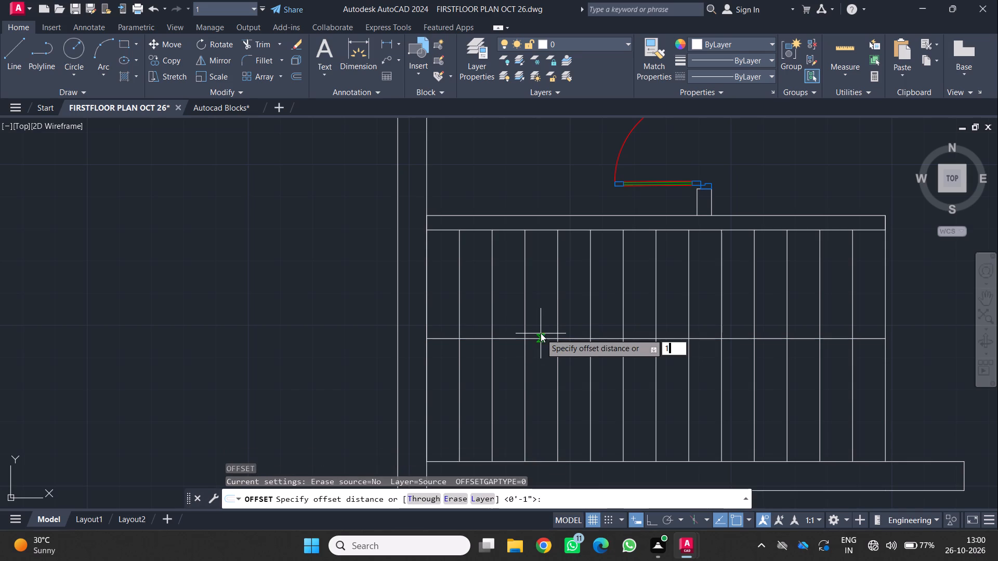
key("Return")
left_click(540, 317)
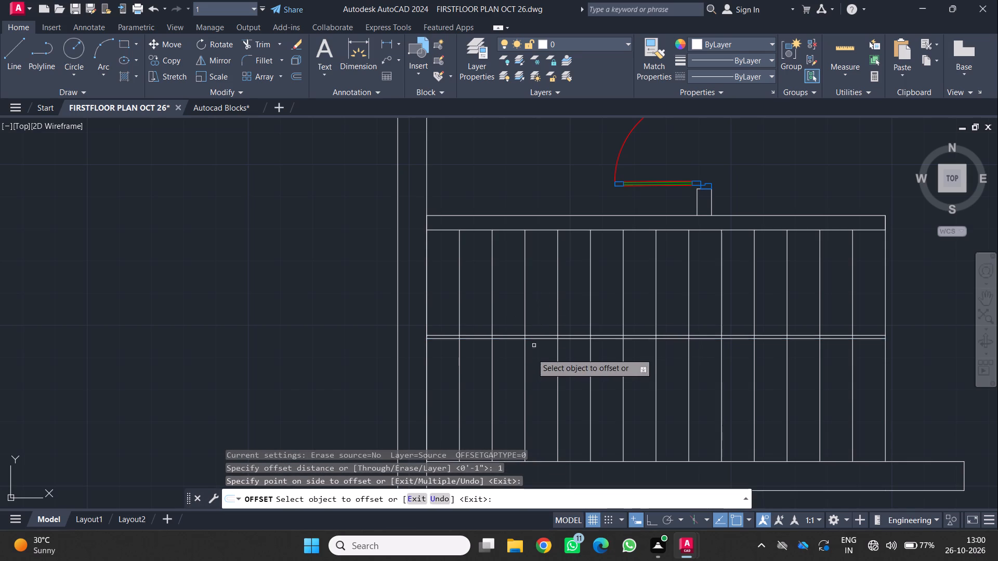
scroll(532, 349, "up", 2)
left_click(531, 325)
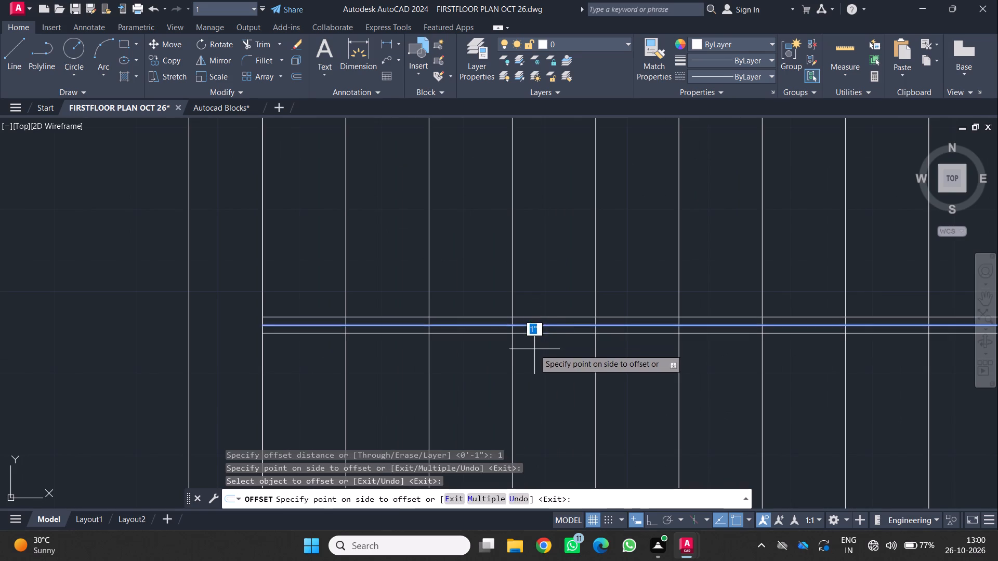
left_click(534, 349)
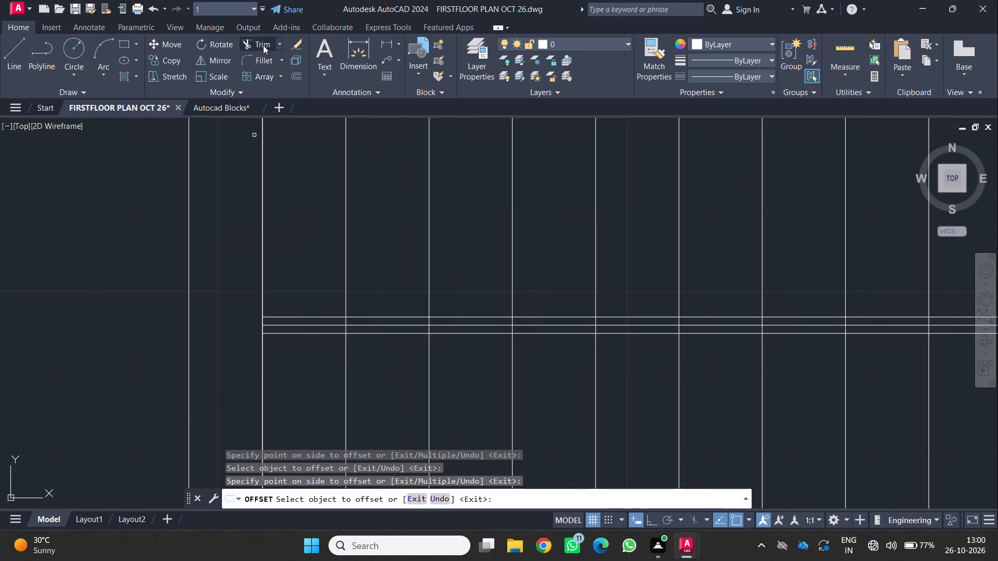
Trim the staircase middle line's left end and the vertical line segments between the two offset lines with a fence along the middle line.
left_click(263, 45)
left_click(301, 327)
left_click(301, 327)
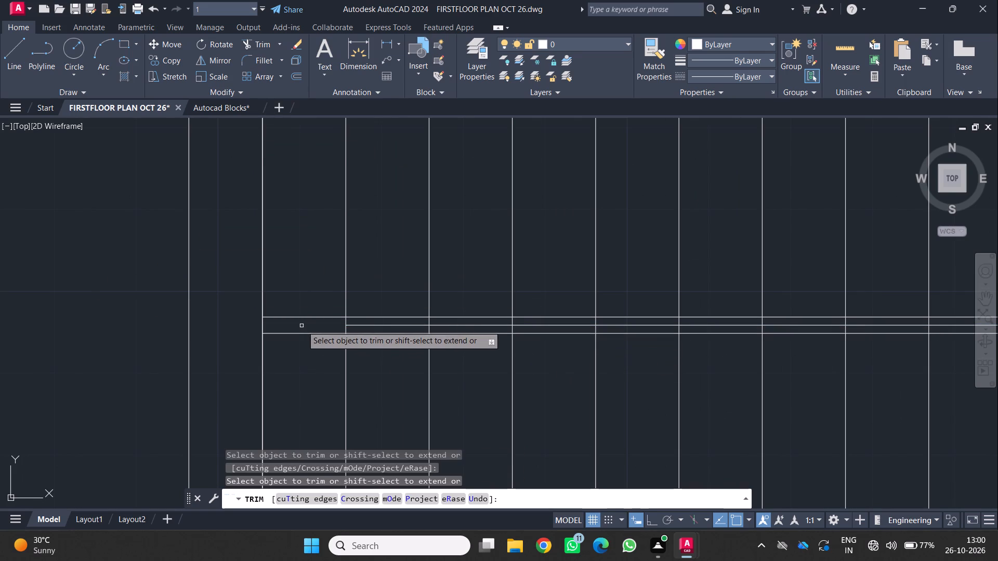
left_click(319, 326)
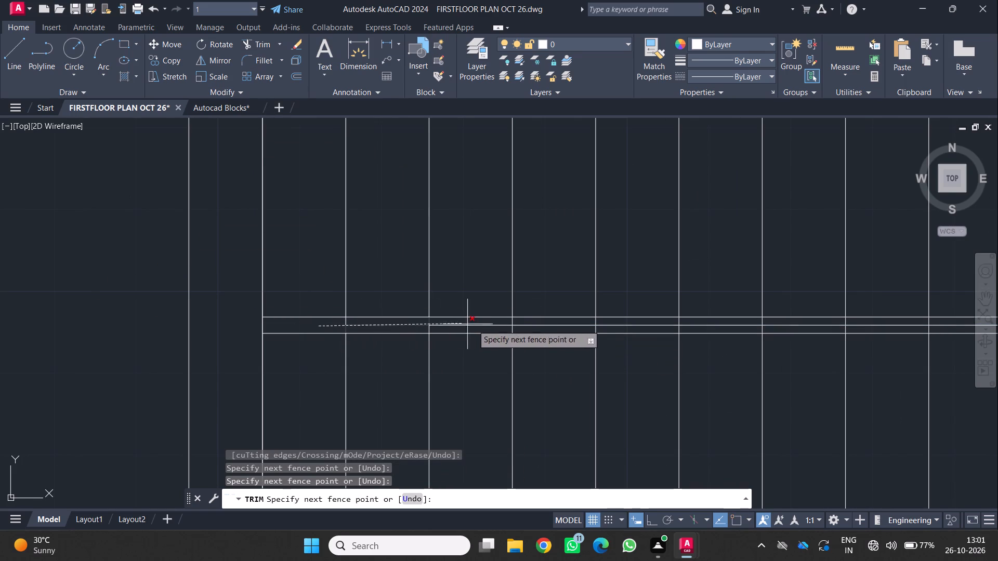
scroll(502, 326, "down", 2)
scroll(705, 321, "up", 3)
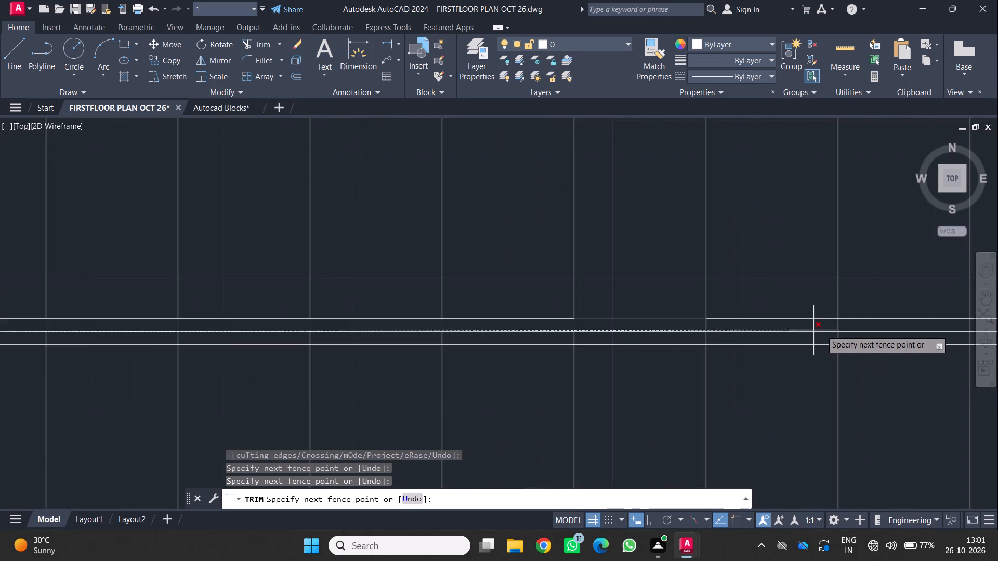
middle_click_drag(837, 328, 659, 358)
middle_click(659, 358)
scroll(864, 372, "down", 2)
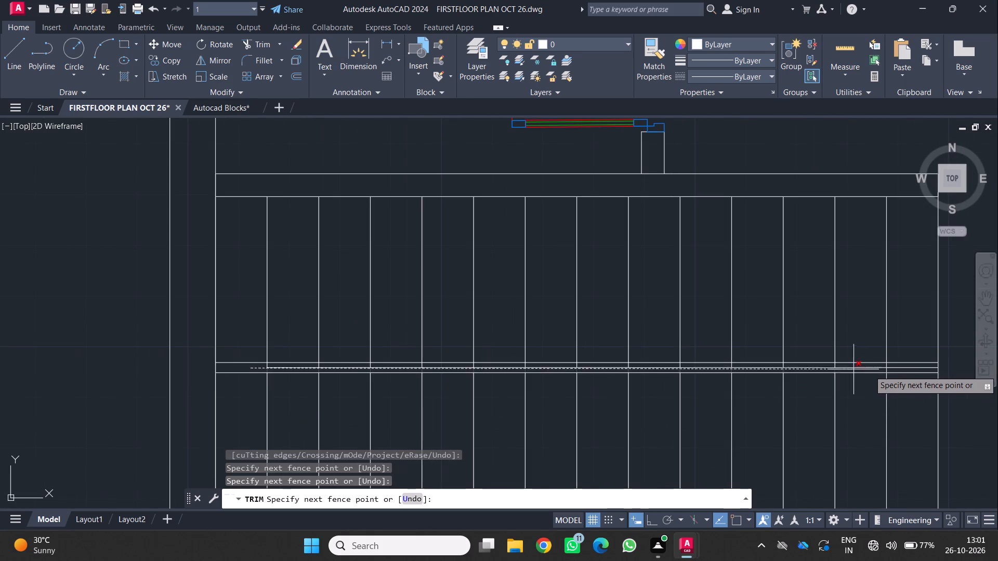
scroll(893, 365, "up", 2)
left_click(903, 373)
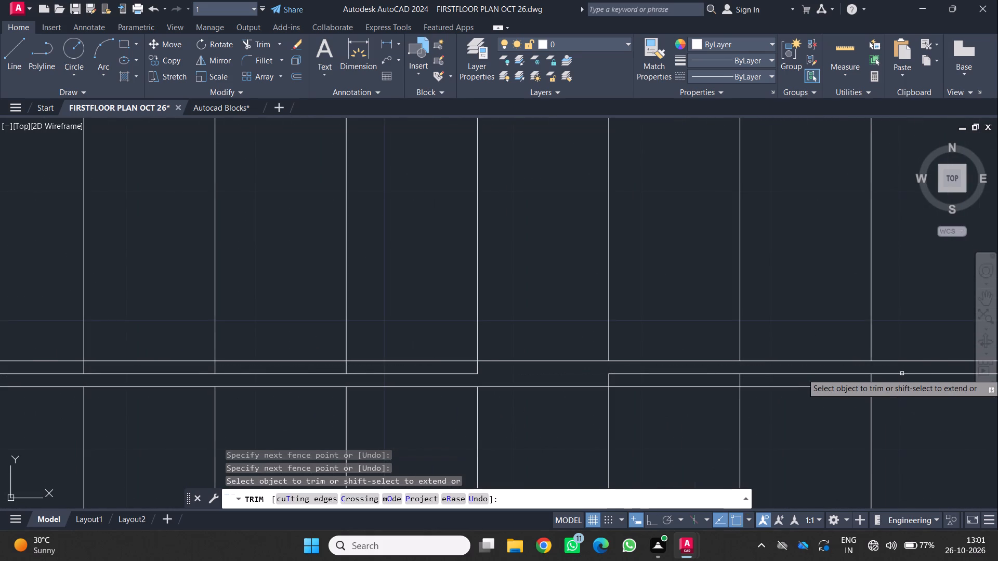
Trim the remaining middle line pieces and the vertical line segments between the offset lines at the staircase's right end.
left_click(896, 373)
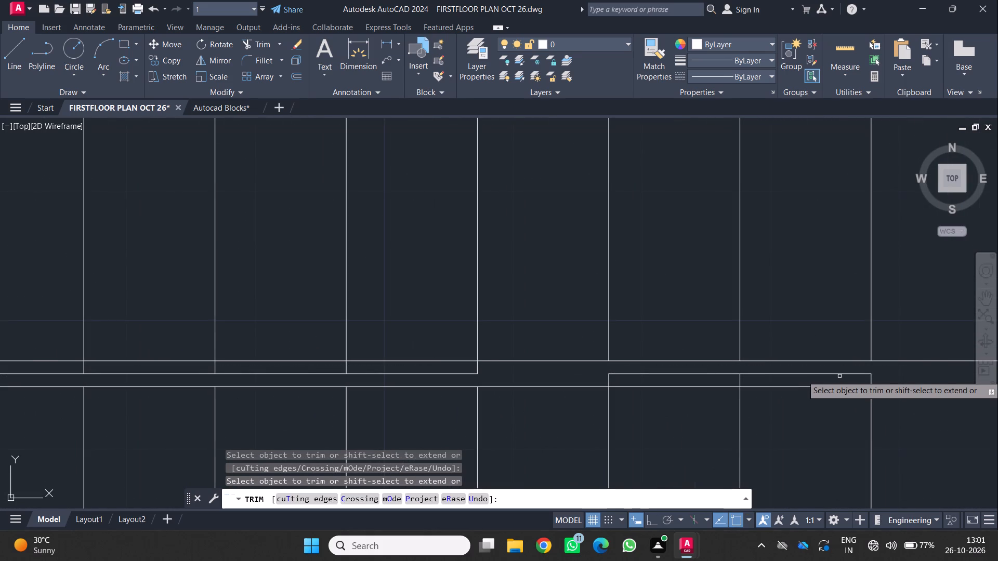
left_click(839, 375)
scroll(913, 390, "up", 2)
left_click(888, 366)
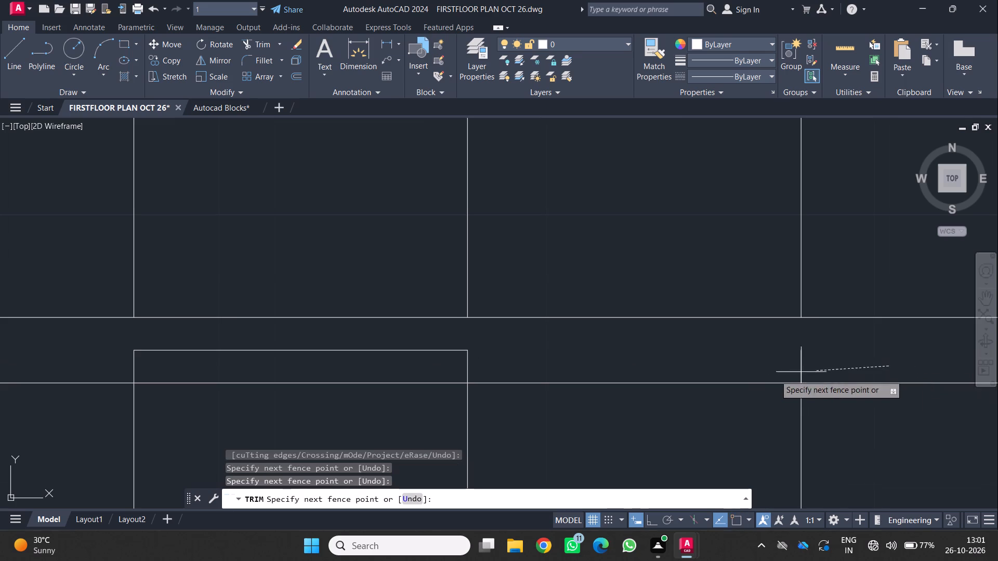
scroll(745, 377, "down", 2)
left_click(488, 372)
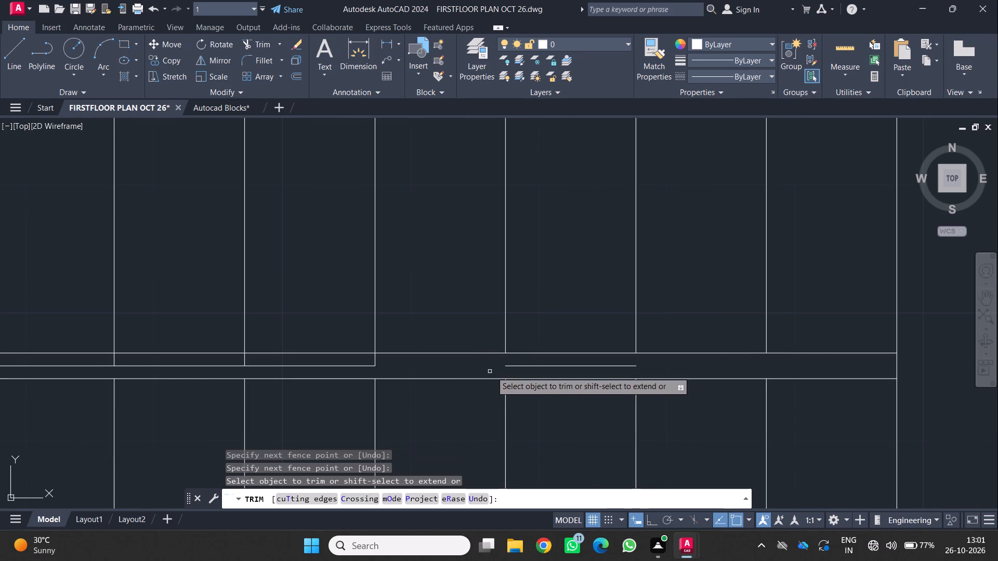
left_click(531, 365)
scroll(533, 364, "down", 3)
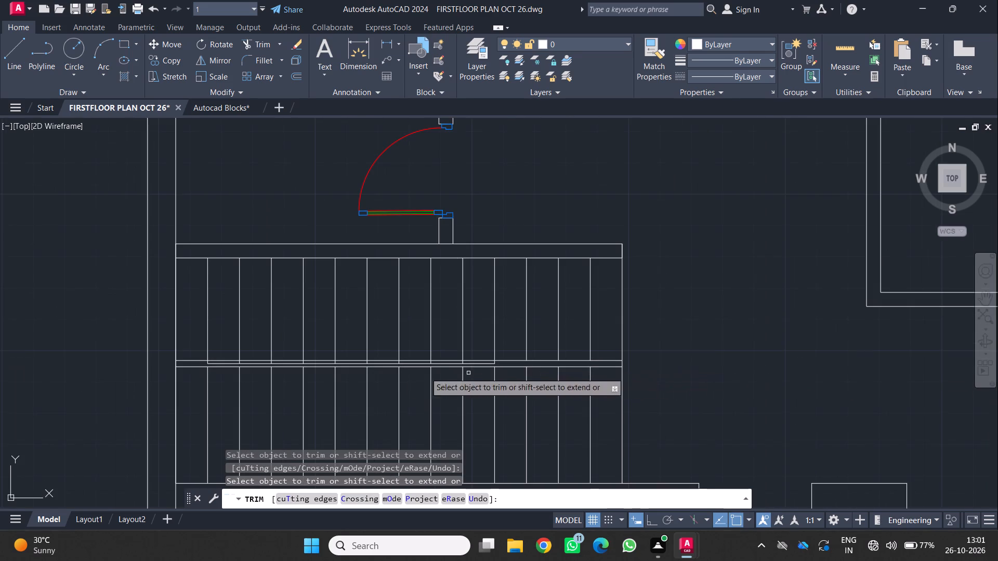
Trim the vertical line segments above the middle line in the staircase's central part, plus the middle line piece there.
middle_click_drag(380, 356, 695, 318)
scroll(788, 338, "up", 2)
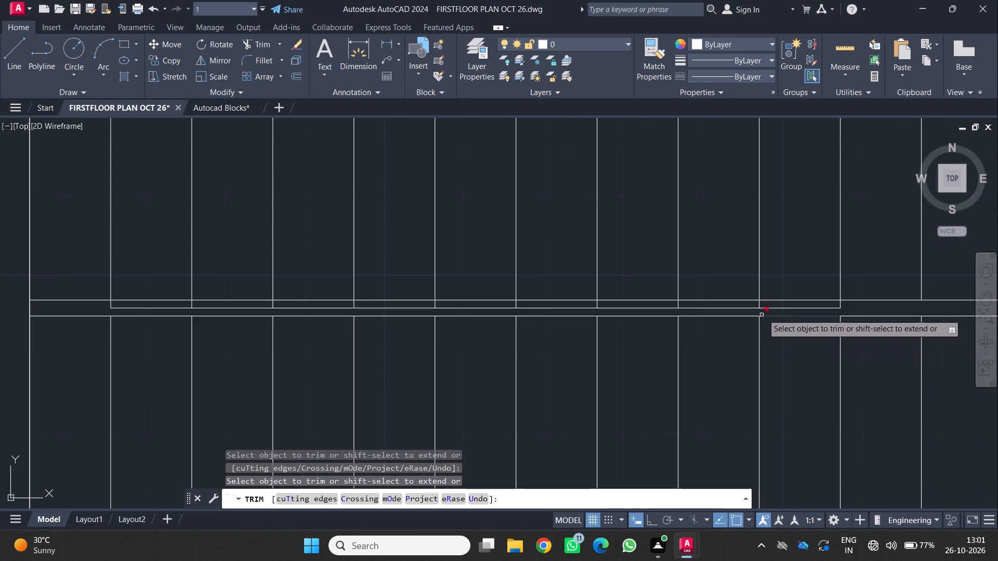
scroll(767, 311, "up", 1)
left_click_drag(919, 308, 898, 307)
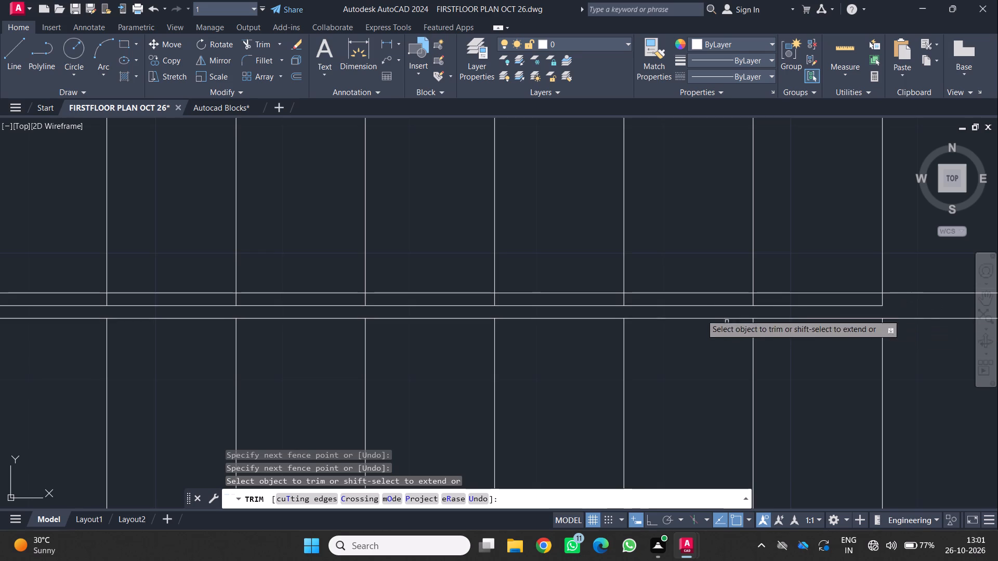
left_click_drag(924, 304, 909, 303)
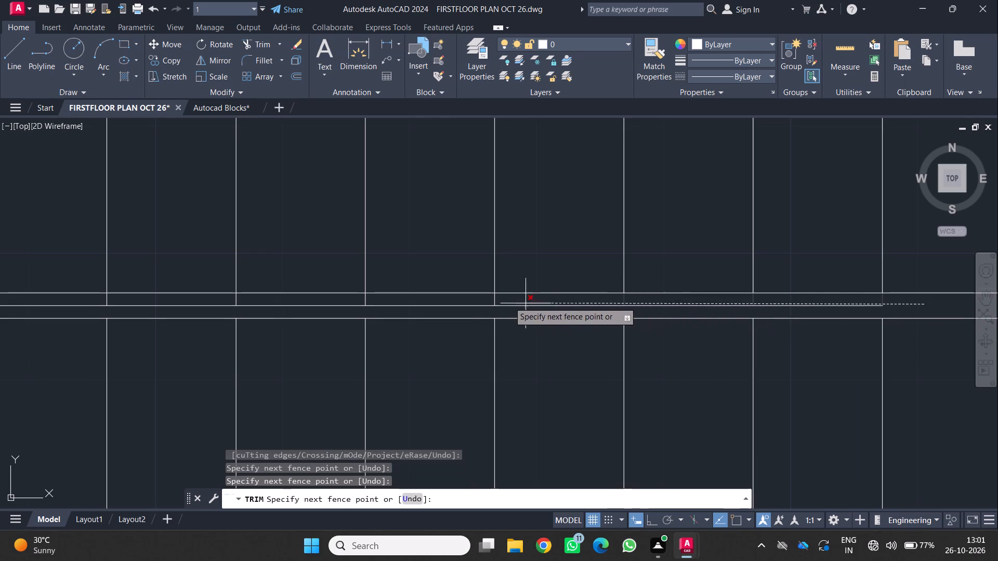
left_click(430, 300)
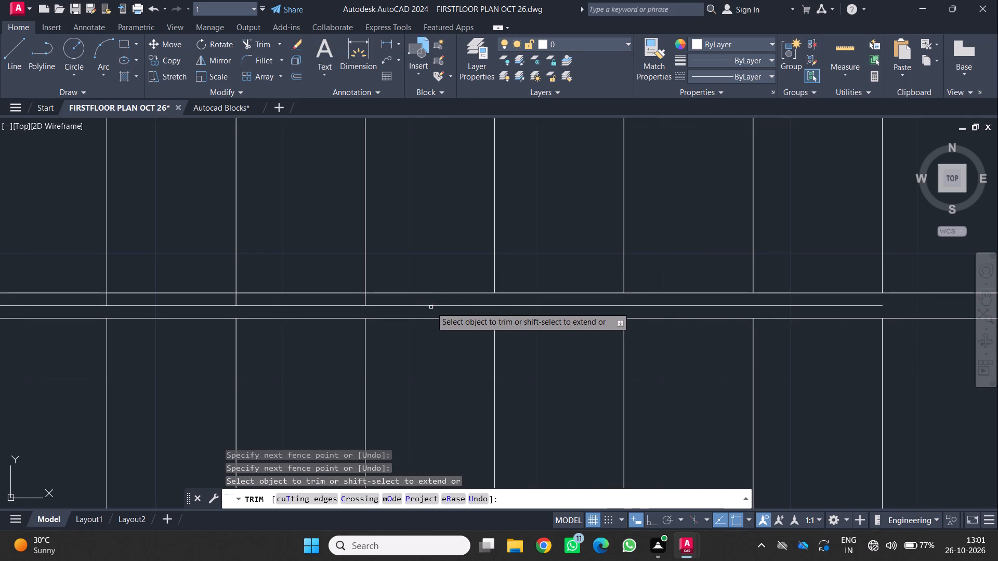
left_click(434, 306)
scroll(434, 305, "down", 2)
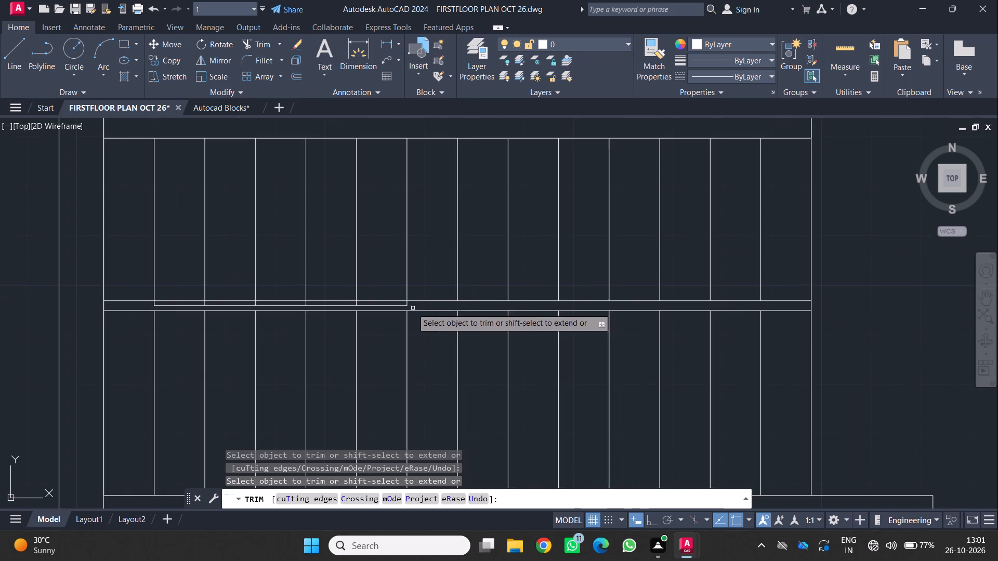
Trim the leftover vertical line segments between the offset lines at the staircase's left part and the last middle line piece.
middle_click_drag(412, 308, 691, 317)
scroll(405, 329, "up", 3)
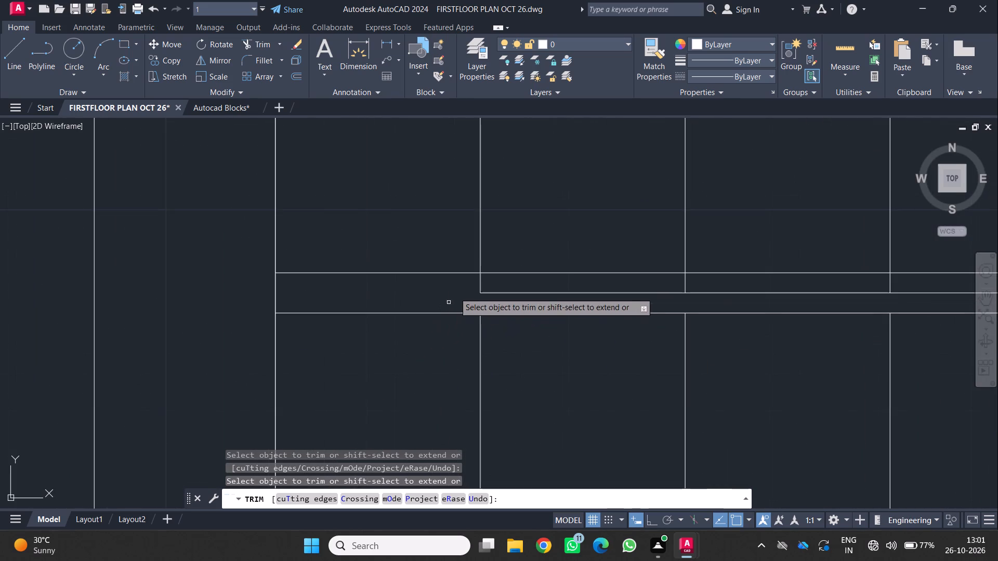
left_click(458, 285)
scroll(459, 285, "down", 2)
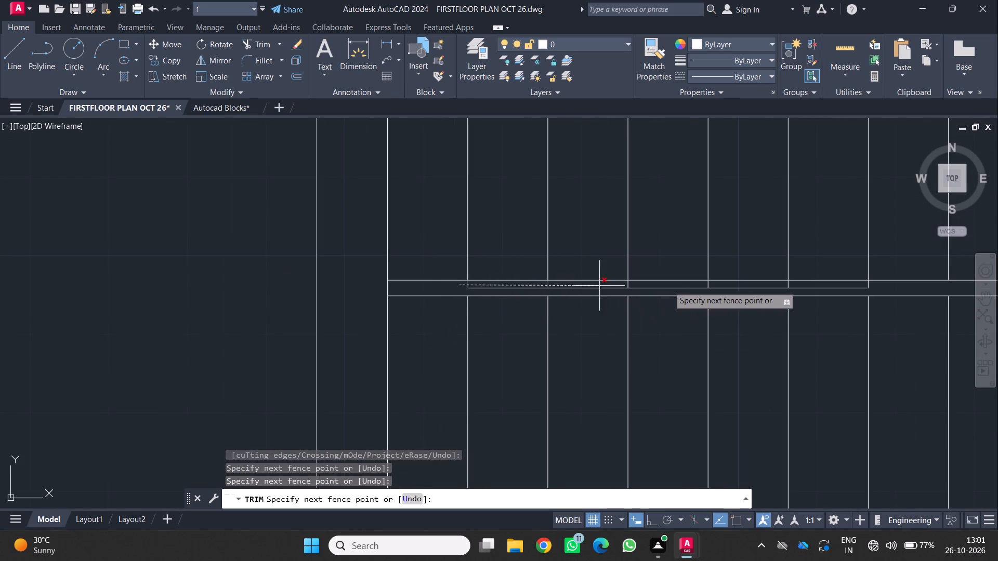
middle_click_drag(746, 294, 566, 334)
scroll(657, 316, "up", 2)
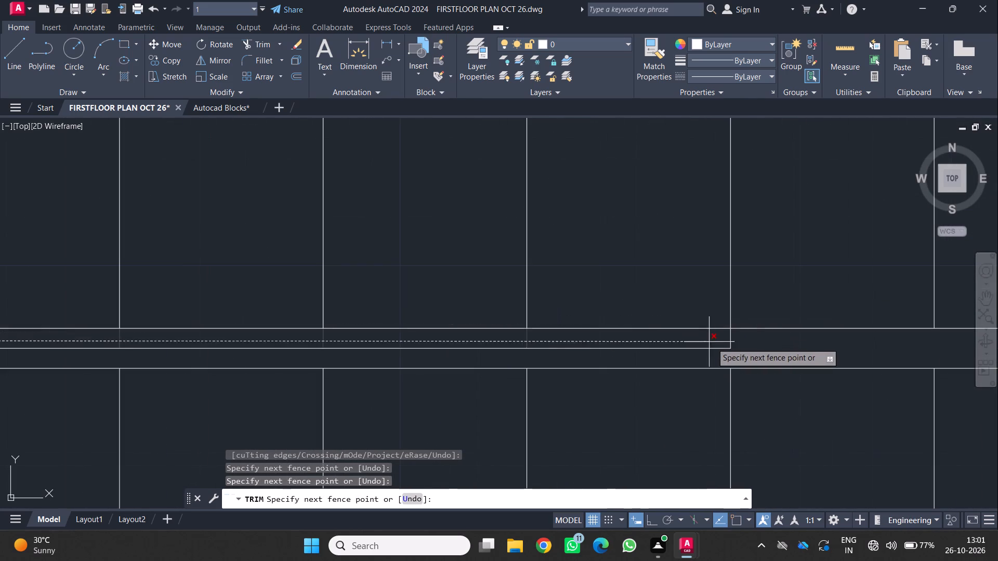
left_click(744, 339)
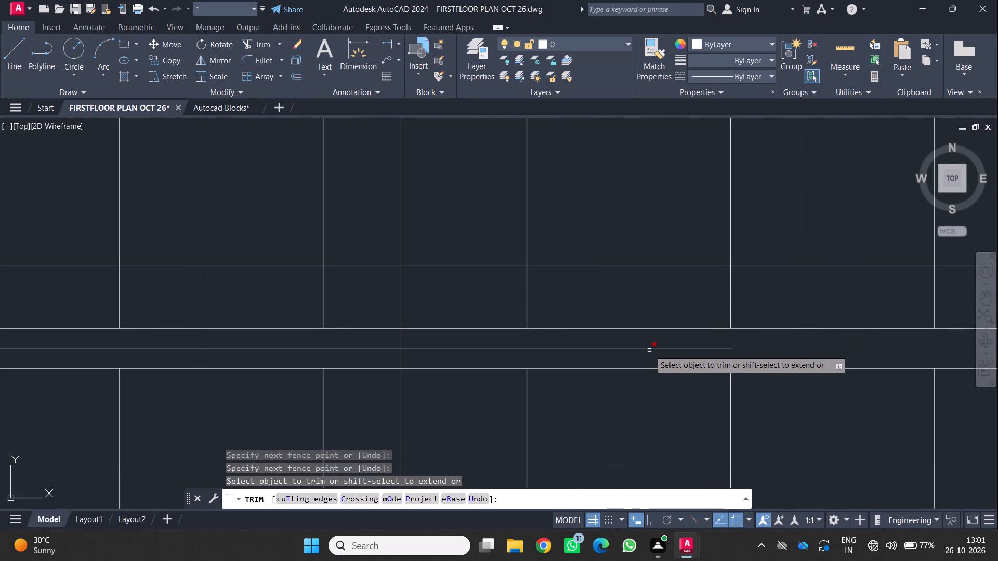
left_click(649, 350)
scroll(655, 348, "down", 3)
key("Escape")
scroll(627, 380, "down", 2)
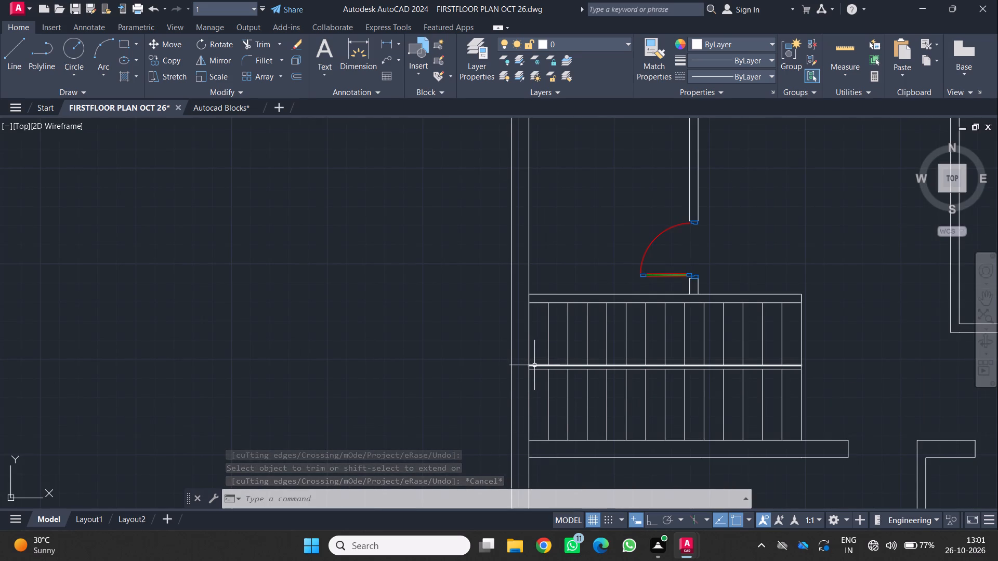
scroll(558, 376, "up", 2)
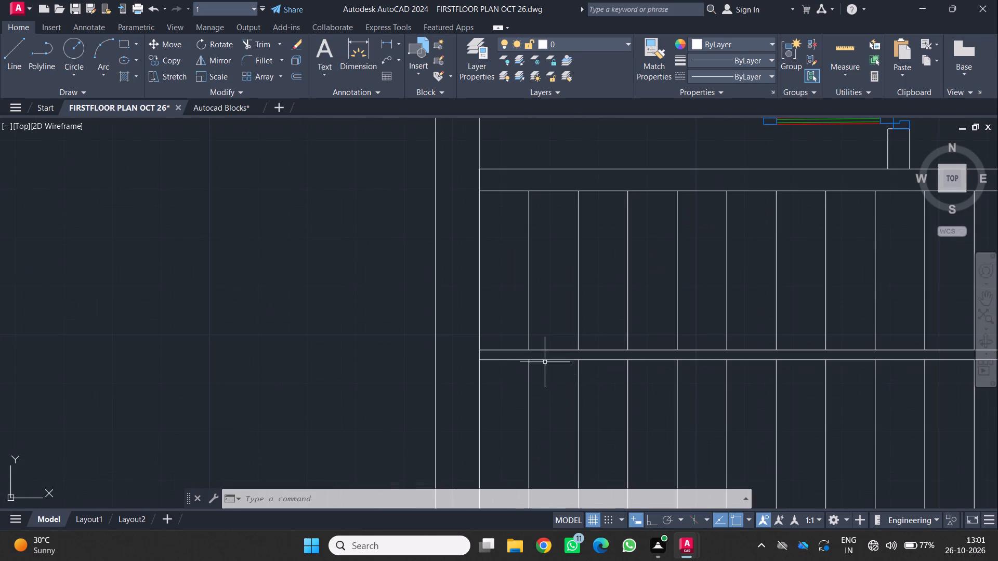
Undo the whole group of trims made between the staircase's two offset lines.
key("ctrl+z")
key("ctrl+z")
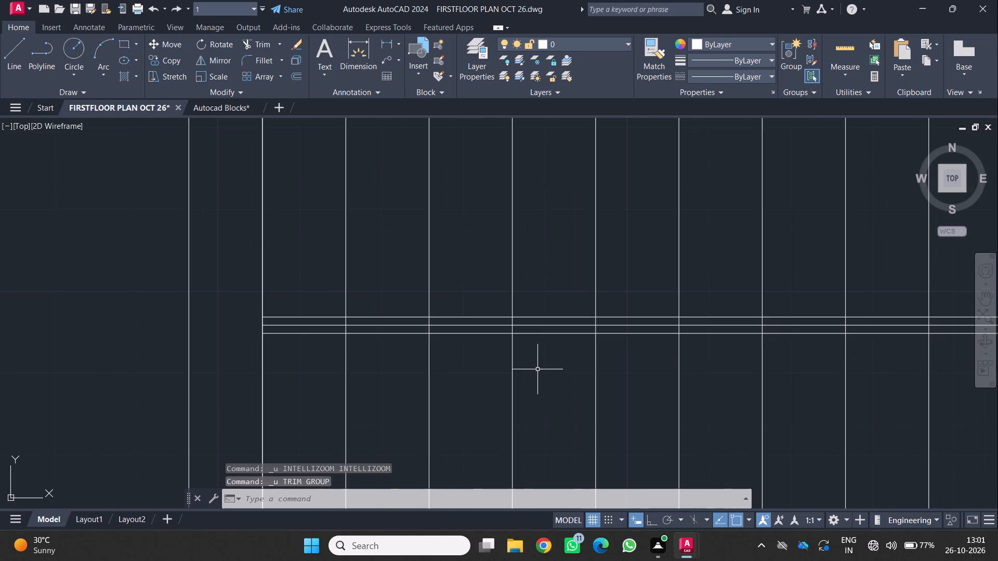
Delete the horizontal middle line between the staircase's two offset lines.
left_click(308, 326)
key("Delete")
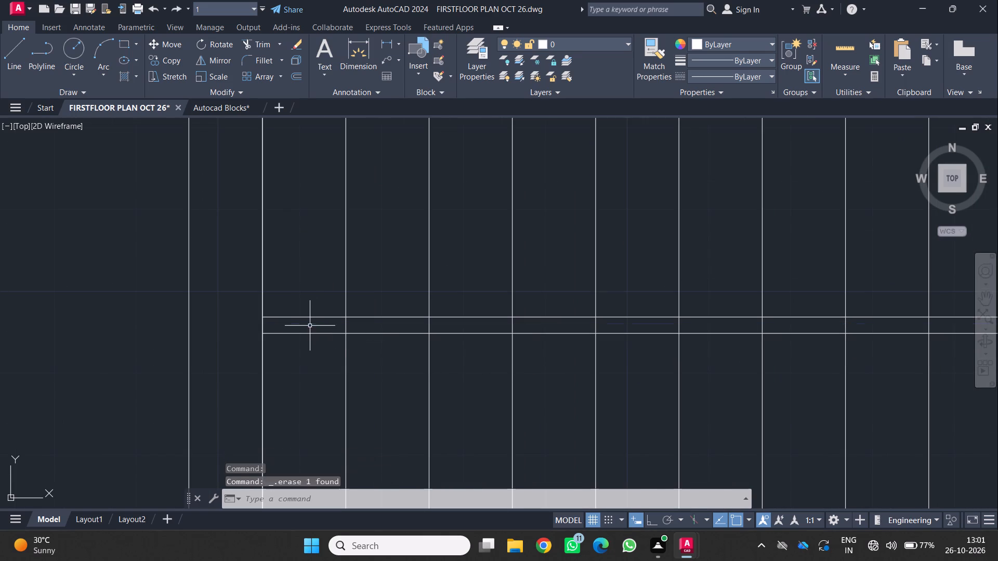
Rotate the larger left-opening loose door block above the plan about 91° counterclockwise around its lower-right frame corner.
scroll(339, 337, "down", 4)
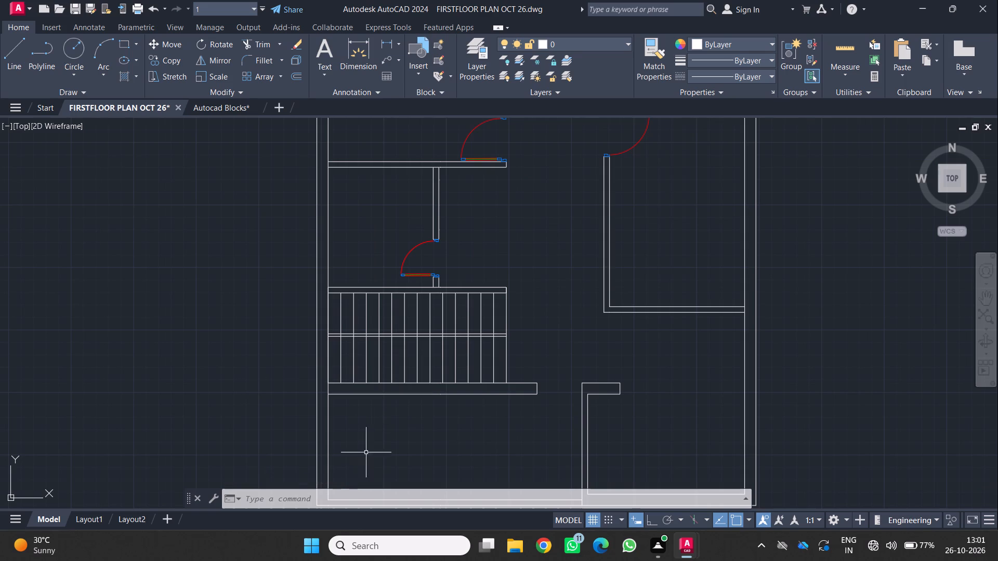
middle_click_drag(462, 428, 455, 372)
scroll(404, 395, "down", 2)
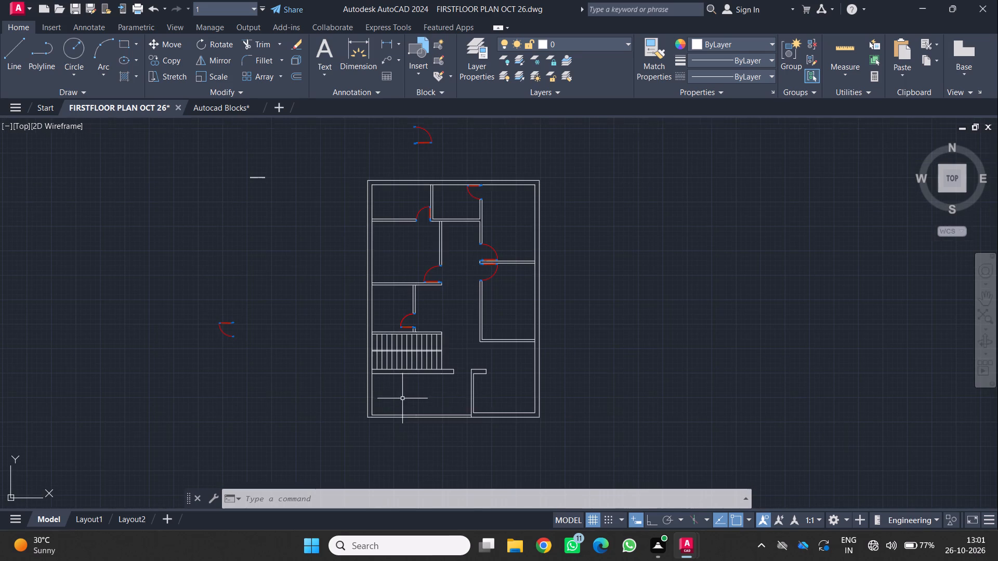
scroll(455, 383, "up", 1)
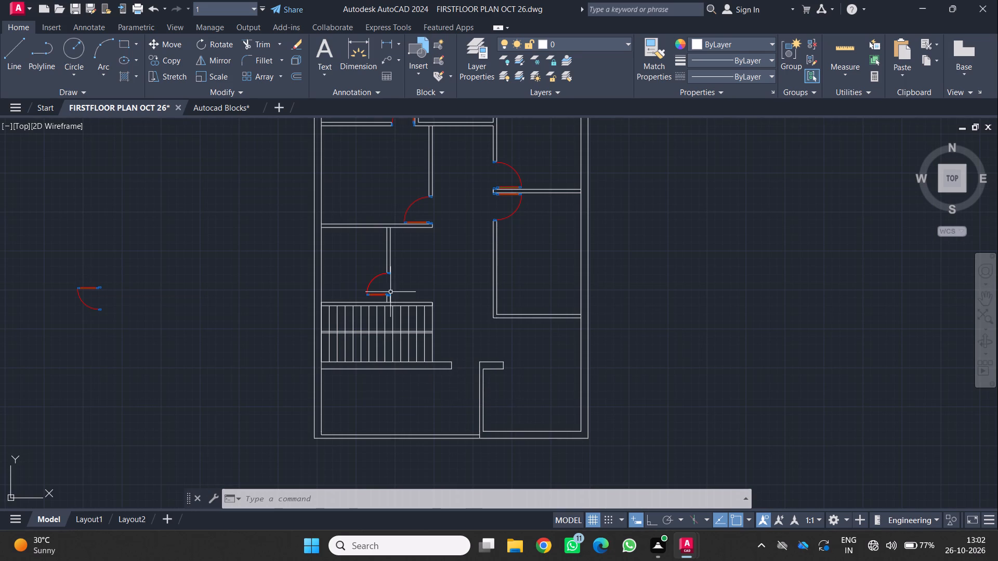
scroll(360, 287, "up", 1)
scroll(362, 288, "down", 1)
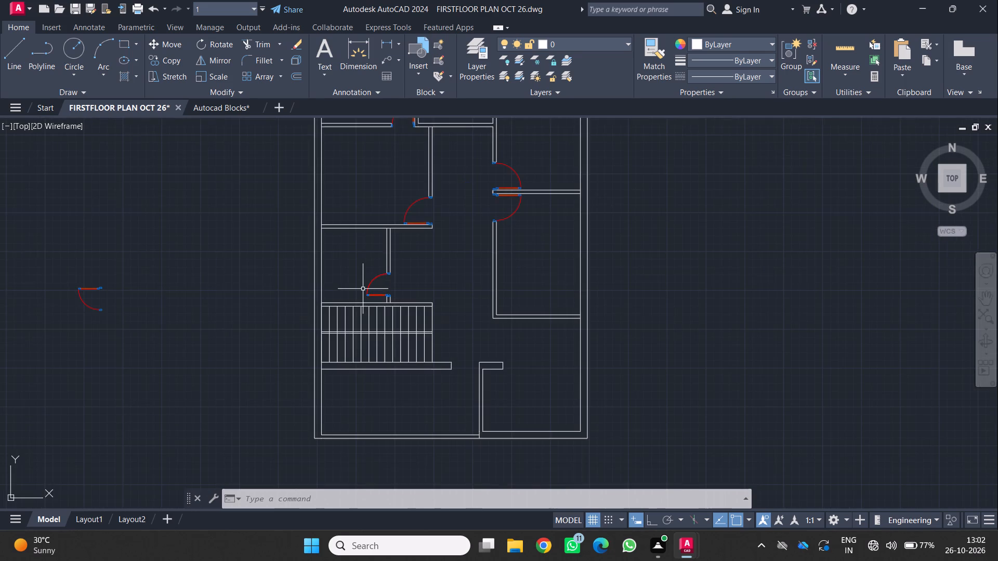
middle_click_drag(371, 286, 416, 434)
middle_click_drag(442, 258, 448, 397)
middle_click(447, 397)
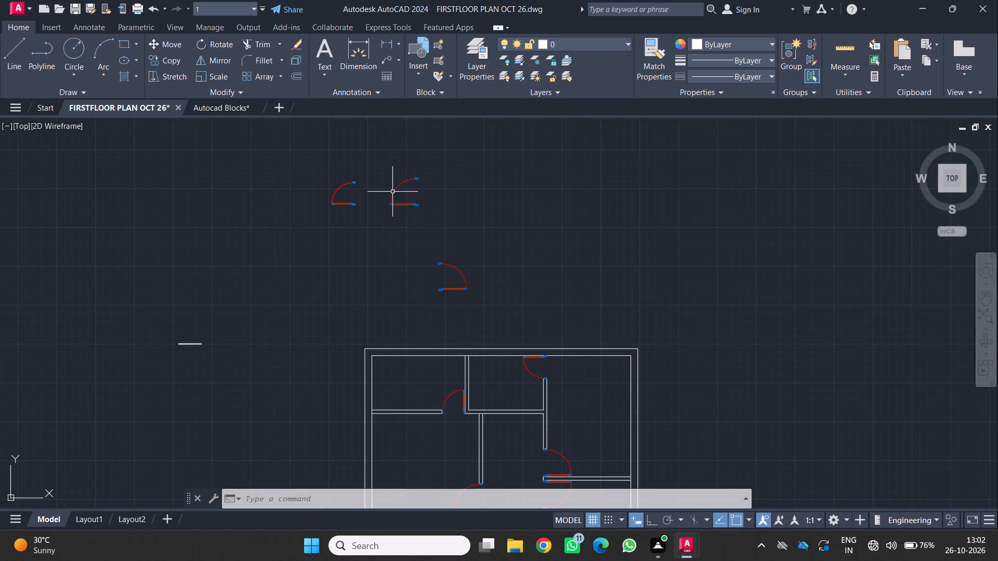
left_click(383, 166)
left_click(450, 214)
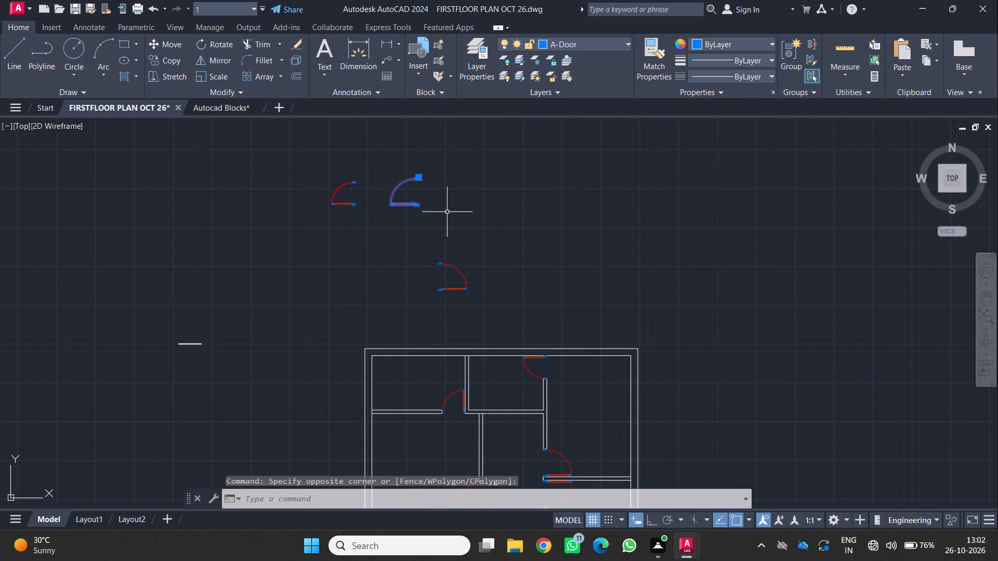
type("ro")
key("Return")
scroll(422, 198, "up", 2)
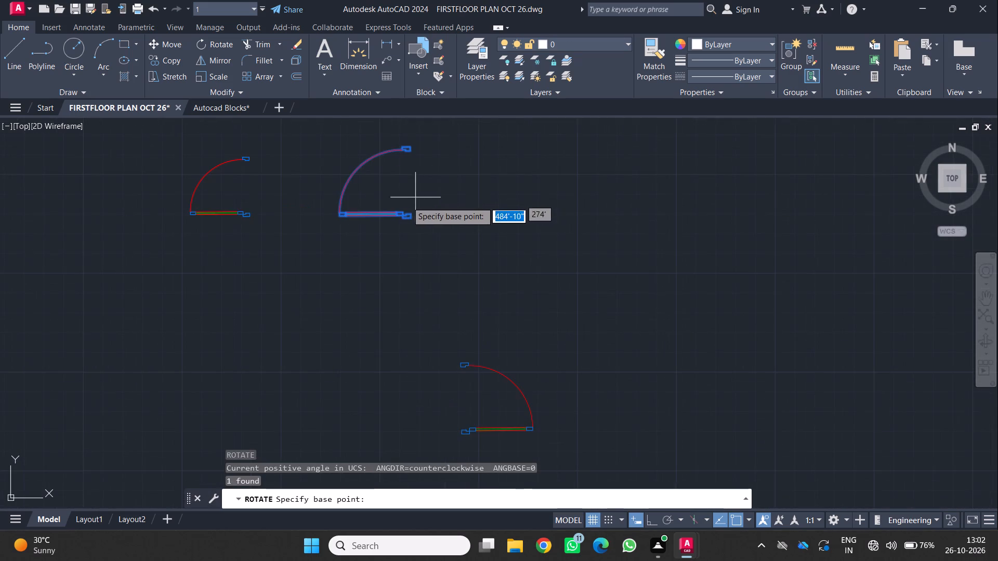
scroll(391, 220, "up", 3)
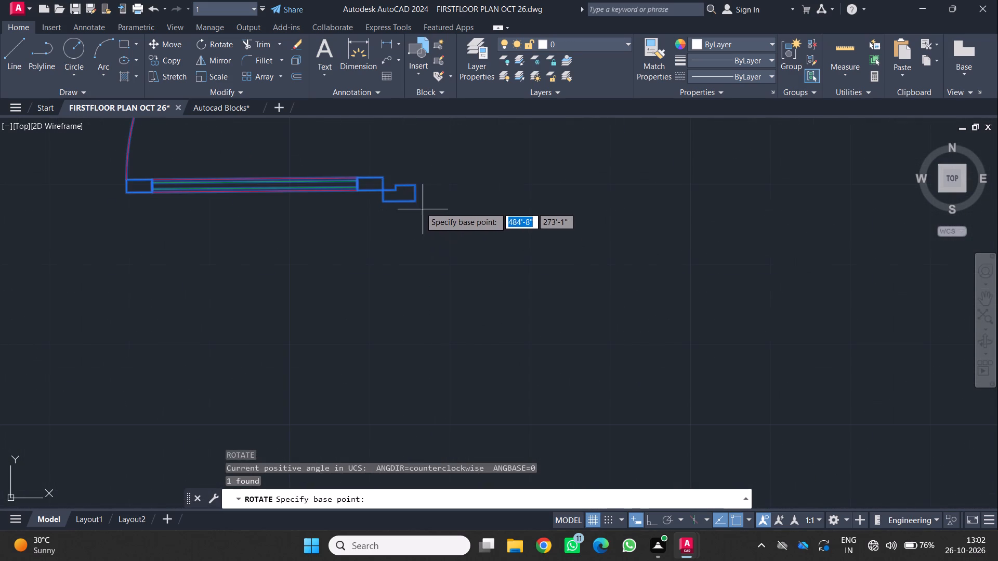
left_click(412, 204)
scroll(422, 191, "down", 2)
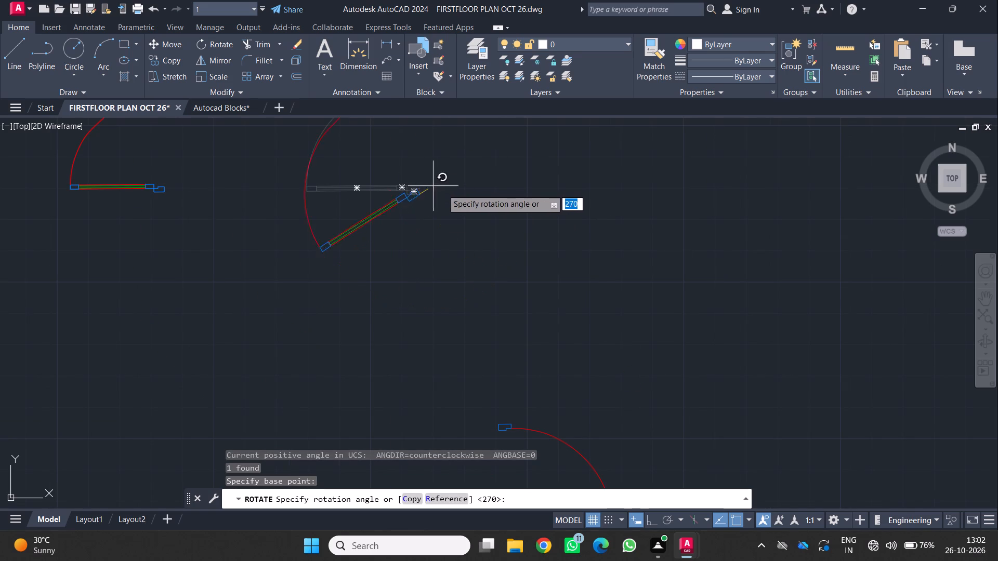
left_click(422, 175)
Copy the rotated door block above the plan by its upper-right frame corner into the wall opening just below the staircase.
scroll(409, 185, "down", 4)
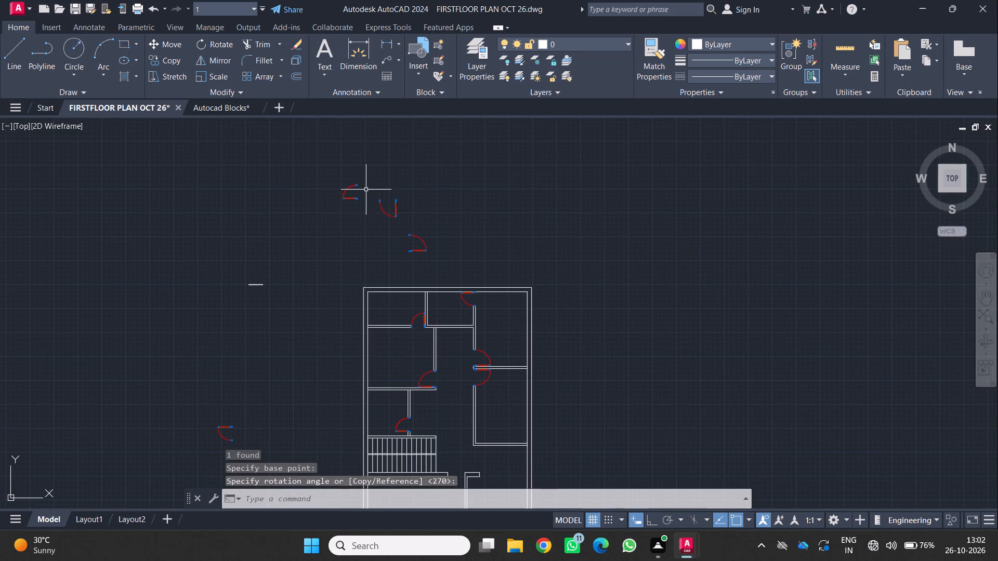
left_click(375, 193)
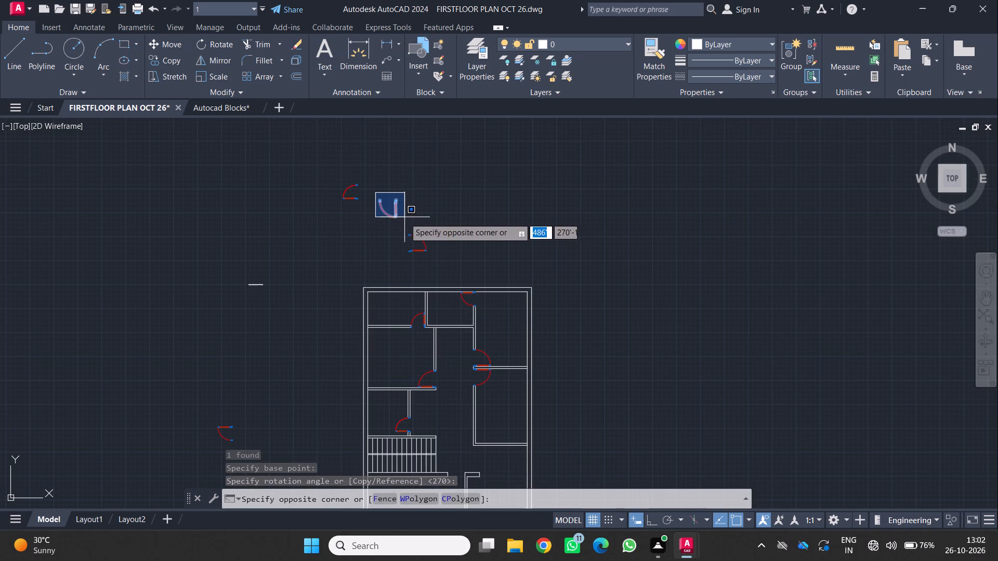
left_click(404, 218)
type("cp")
key("Return")
scroll(398, 192, "up", 7)
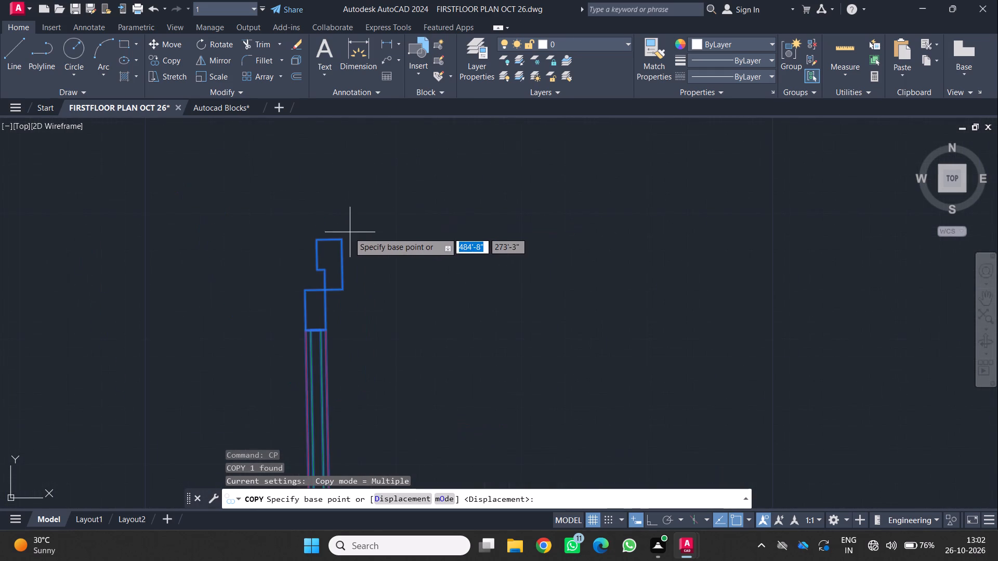
left_click(345, 239)
scroll(354, 233, "down", 4)
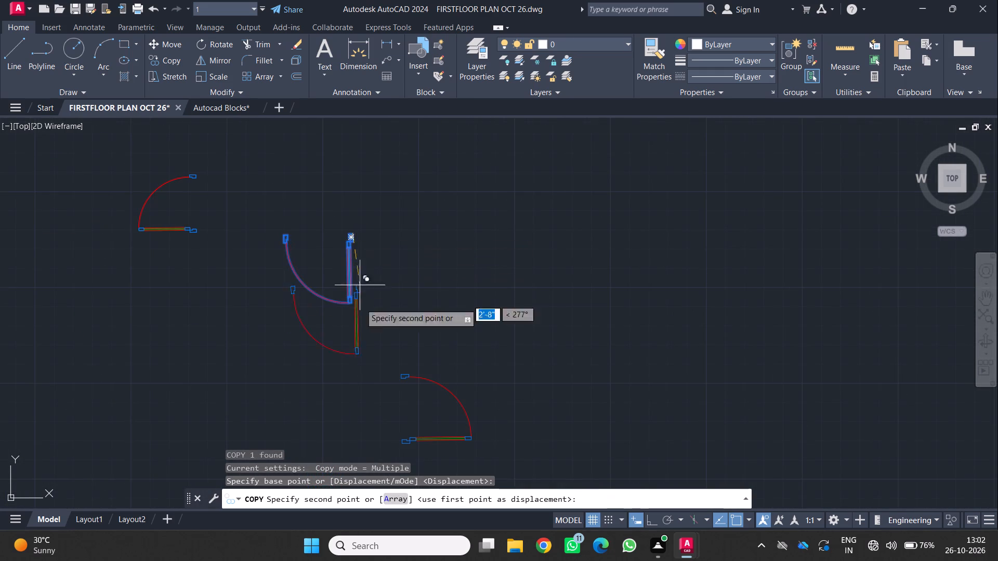
scroll(367, 318, "down", 5)
scroll(369, 405, "up", 1)
middle_click_drag(369, 395, 475, 221)
scroll(464, 266, "down", 4)
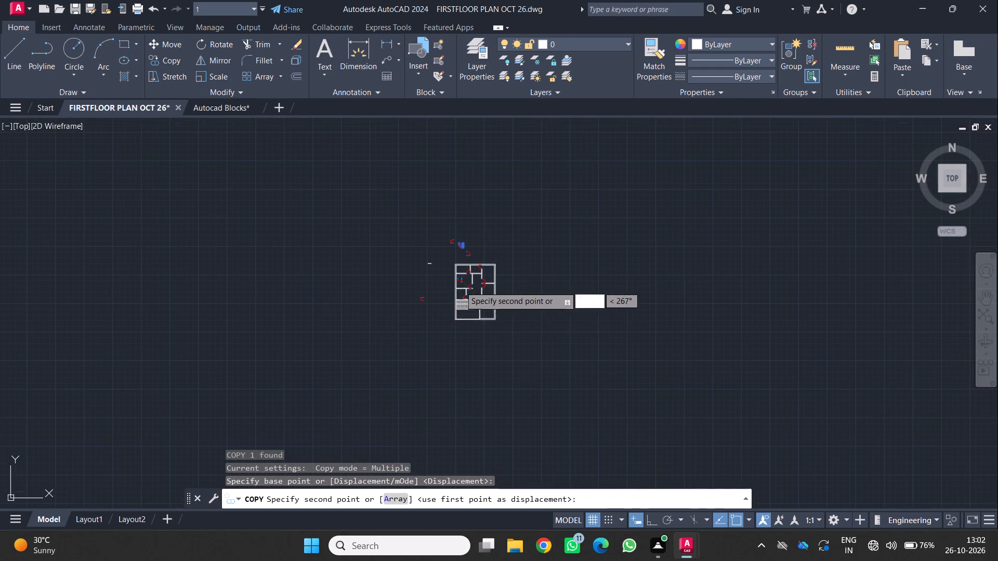
scroll(468, 322, "up", 5)
scroll(533, 223, "up", 4)
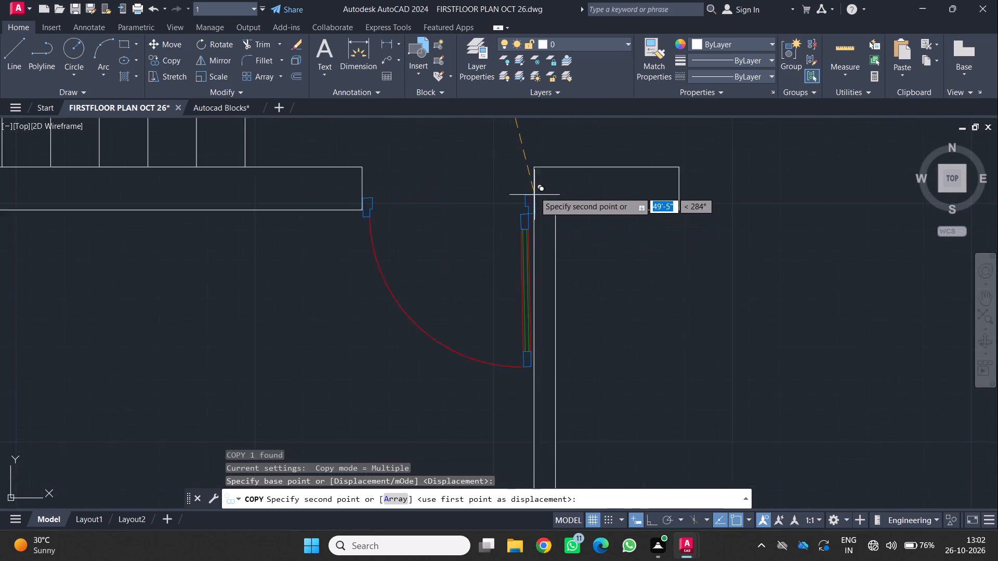
scroll(534, 191, "up", 1)
scroll(543, 150, "up", 1)
middle_click_drag(543, 150, 570, 248)
middle_click(568, 250)
scroll(564, 253, "down", 1)
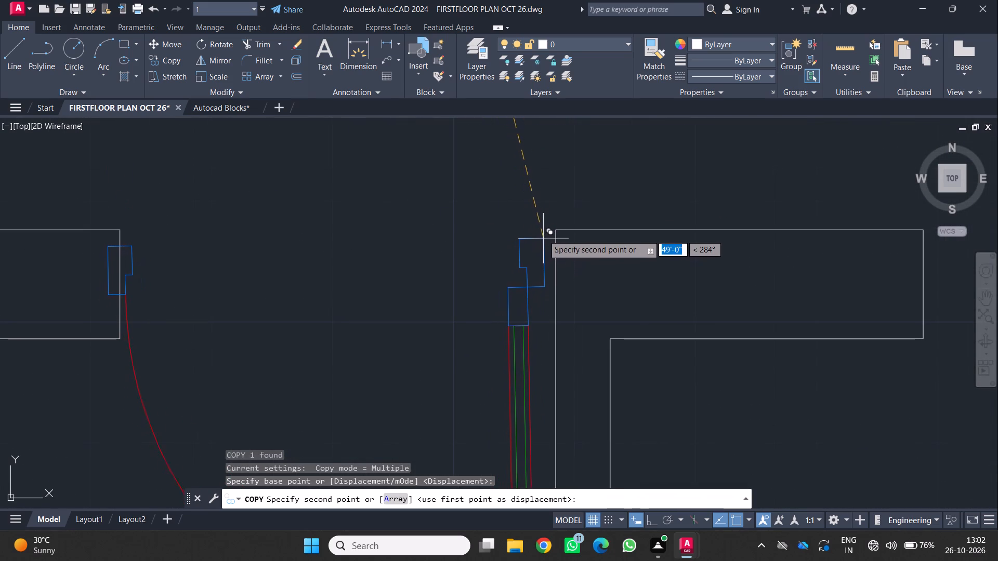
left_click(554, 231)
scroll(490, 276, "down", 2)
key("Escape")
scroll(501, 292, "down", 3)
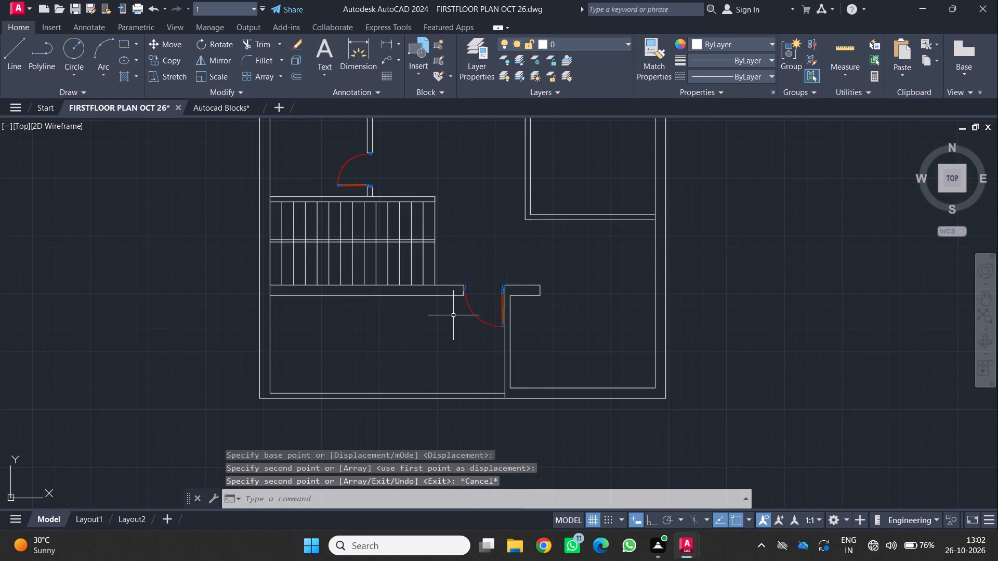
Draw a vertical line about 9" long across the thickness of the top exterior wall above the upper-left room.
scroll(478, 272, "up", 2)
scroll(438, 317, "up", 1)
scroll(438, 318, "down", 3)
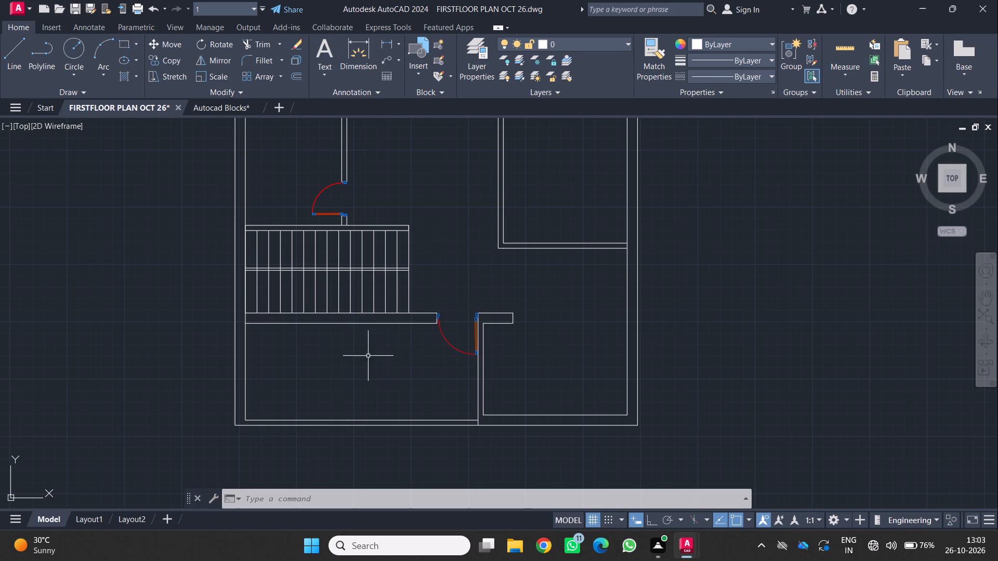
scroll(380, 357, "down", 2)
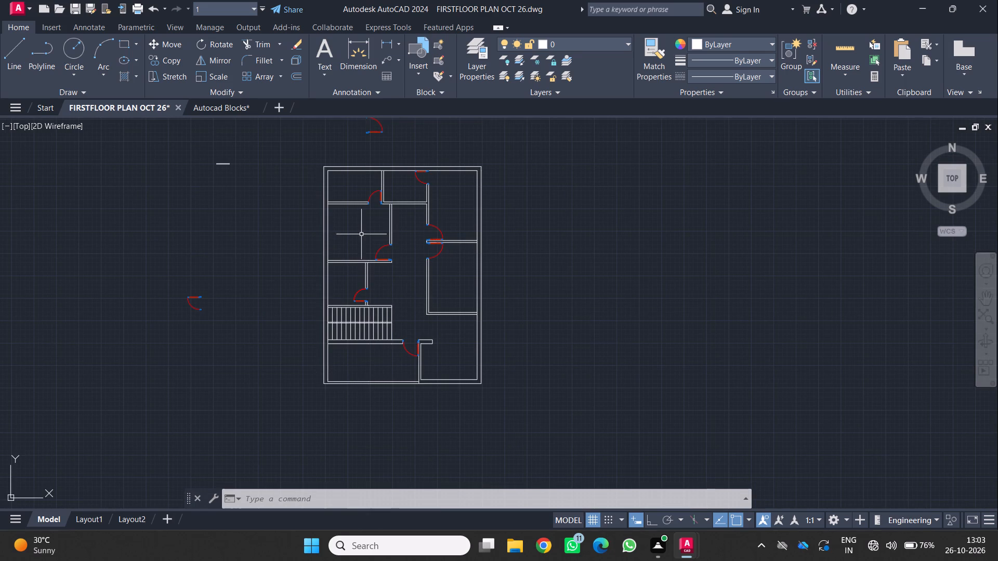
middle_click_drag(347, 188, 351, 209)
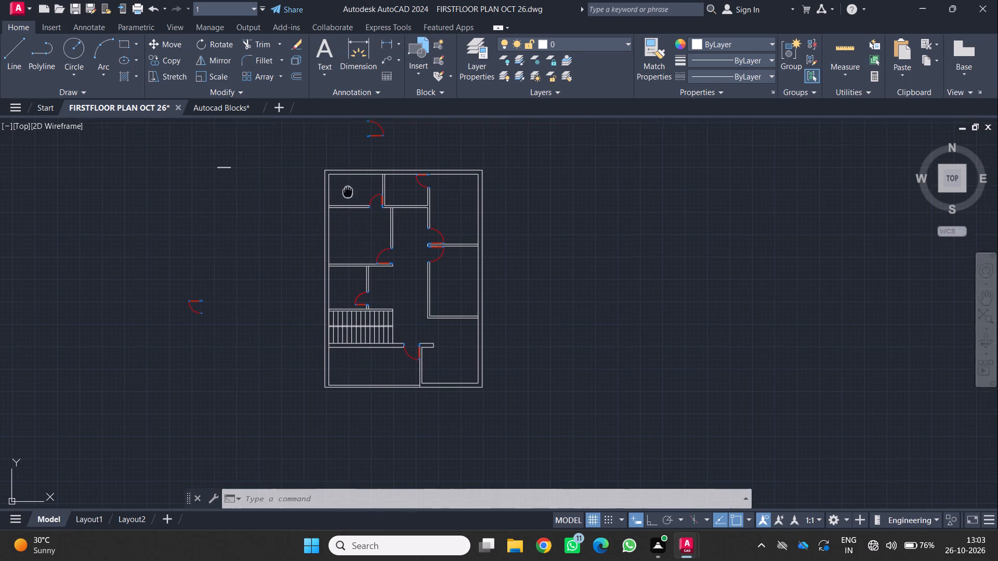
middle_click_drag(351, 209, 359, 242)
scroll(366, 234, "up", 2)
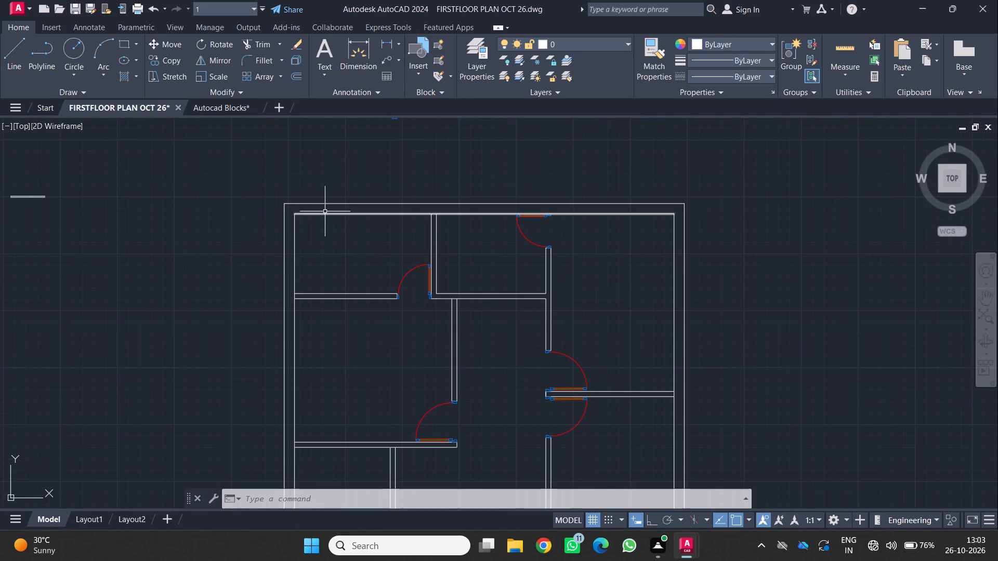
left_click_drag(9, 47, 15, 52)
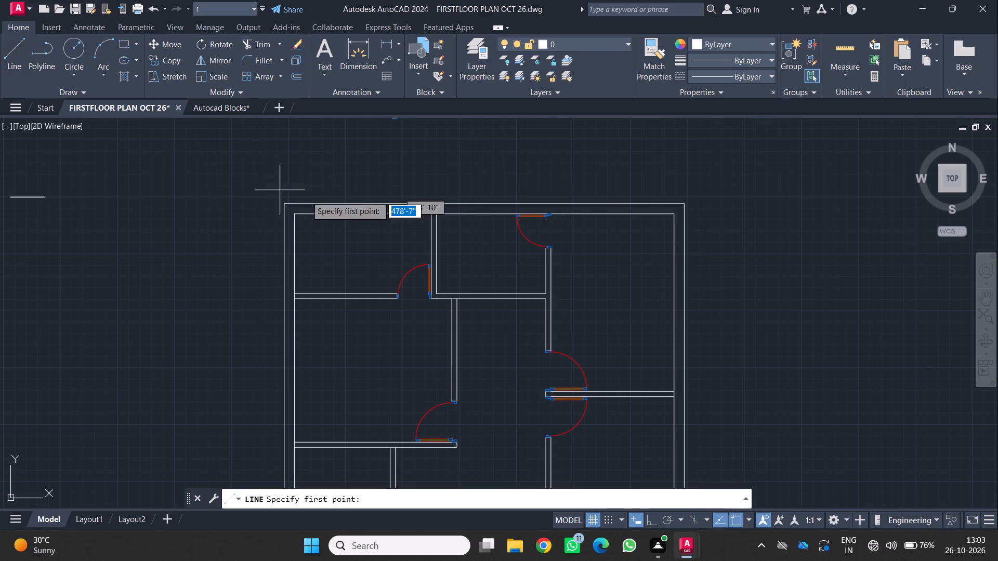
scroll(359, 198, "up", 2)
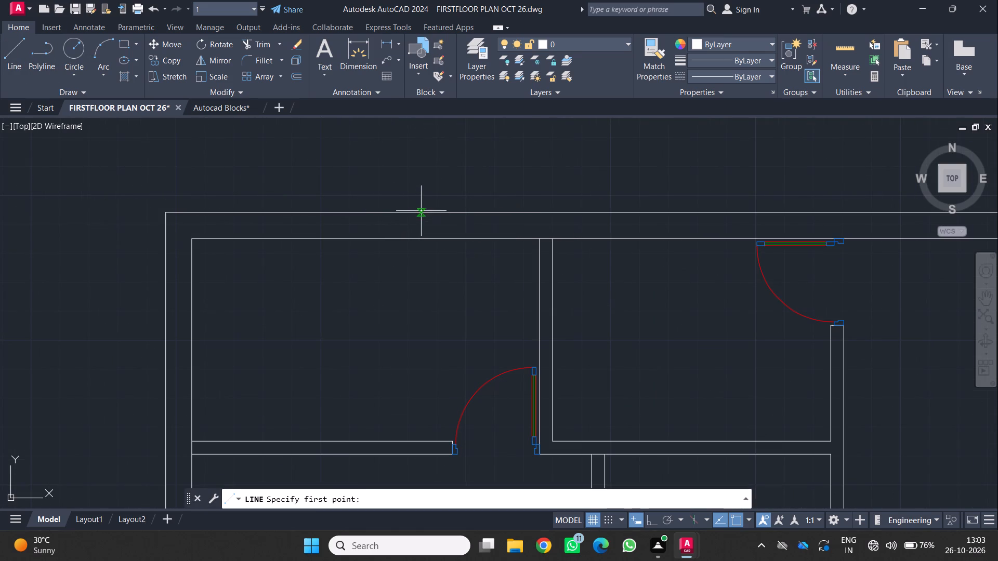
left_click(421, 211)
left_click(422, 235)
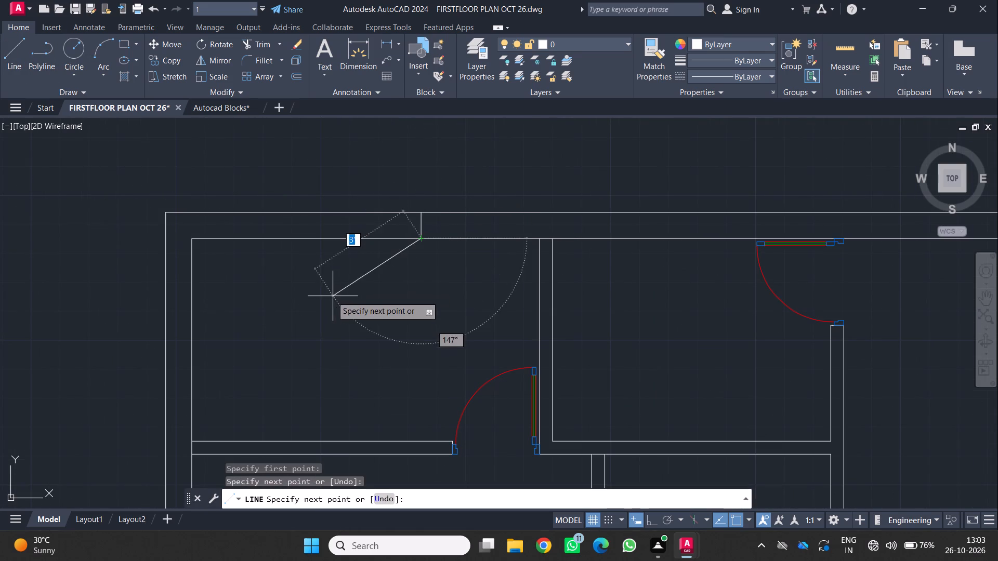
key("space")
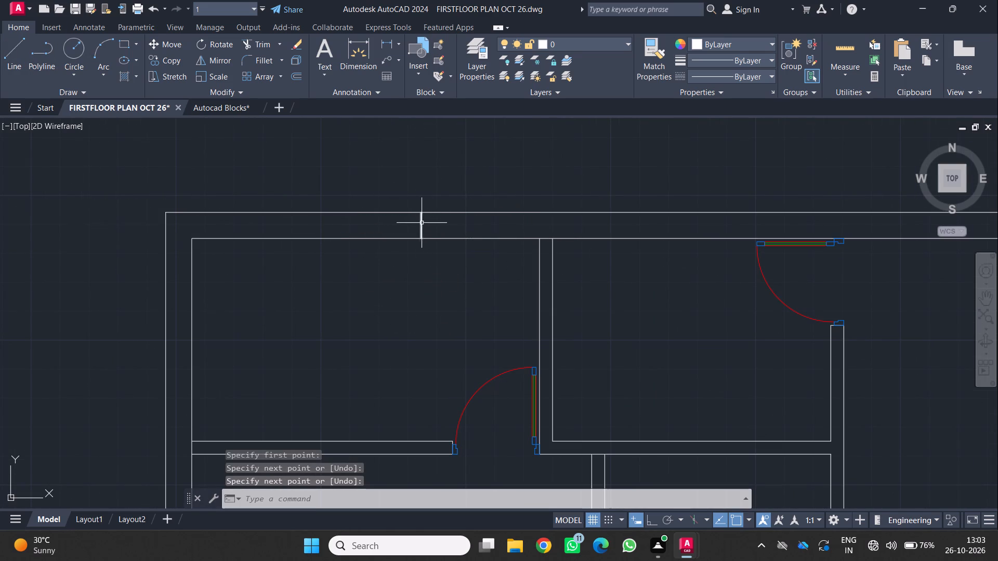
Offset the short vertical line in the top wall 2' to the left to mark the window's other side.
left_click(422, 226)
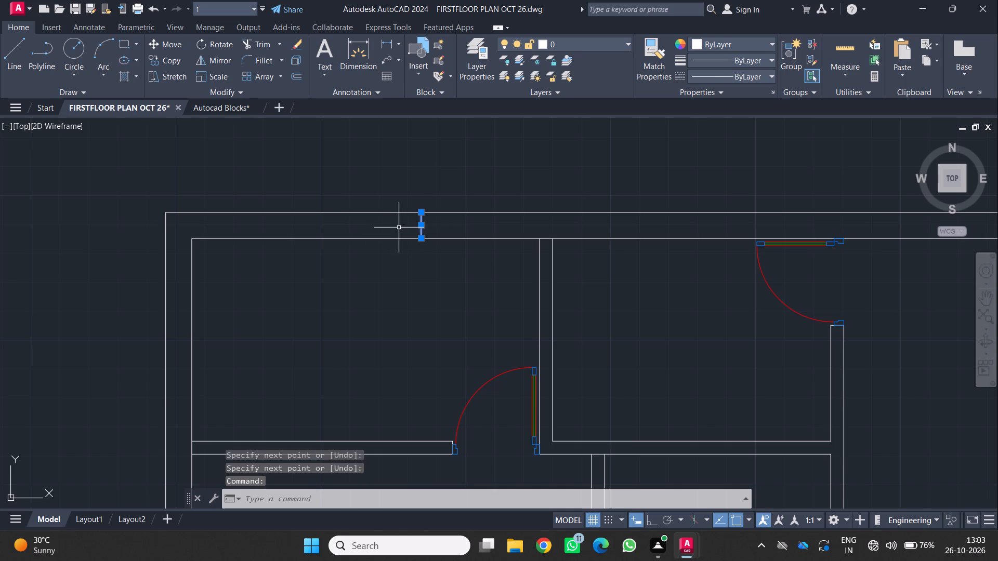
key("o")
key("Return")
type("2'")
key("Return")
left_click(346, 232)
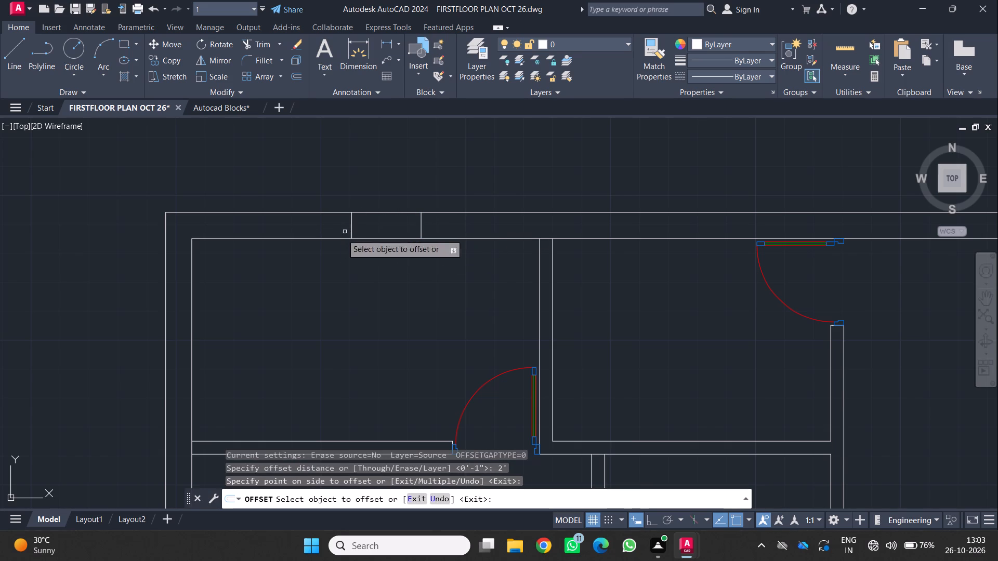
Draw a horizontal line joining the midpoints of the window's two side lines in the top wall.
left_click(7, 50)
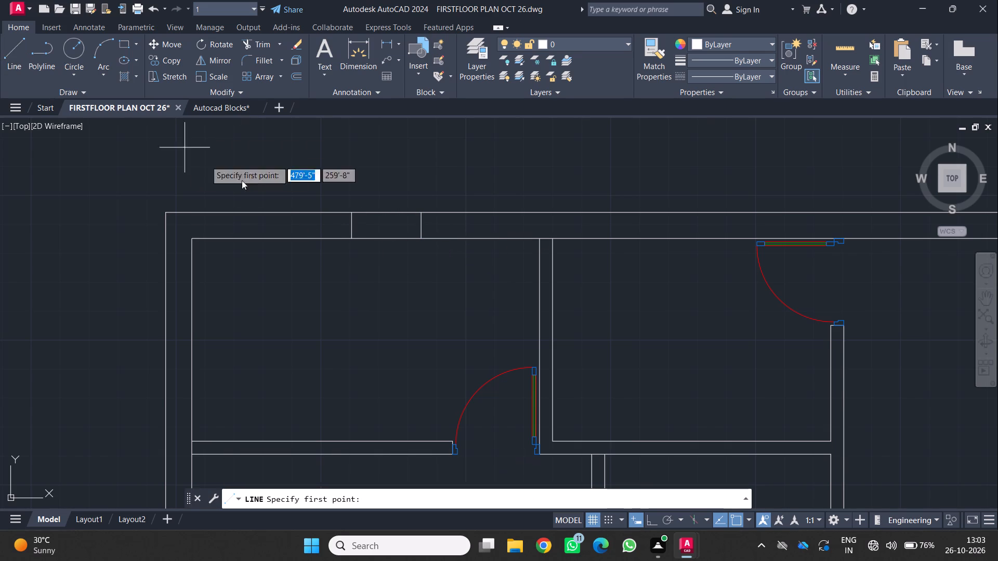
scroll(345, 222, "up", 1)
left_click(352, 222)
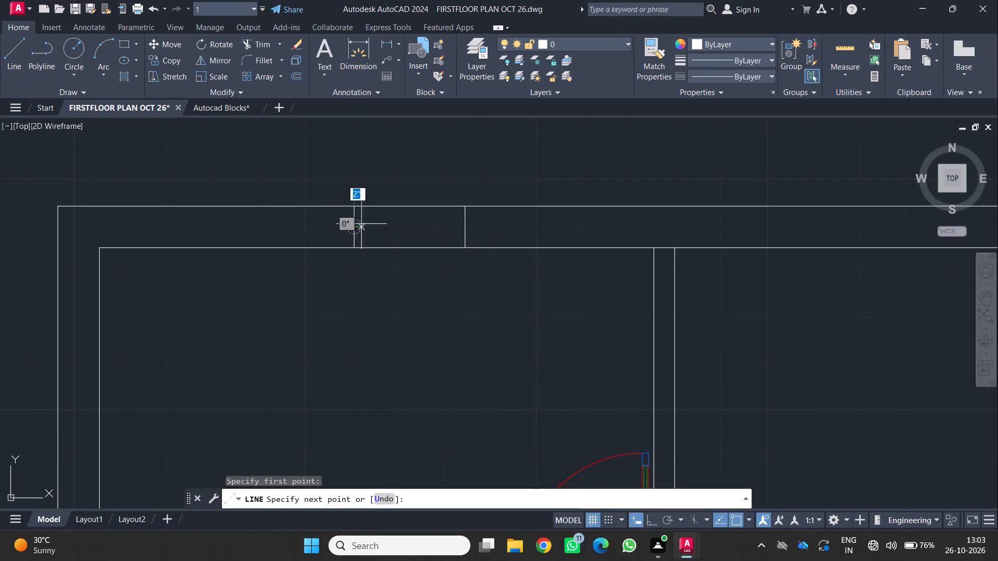
left_click(468, 227)
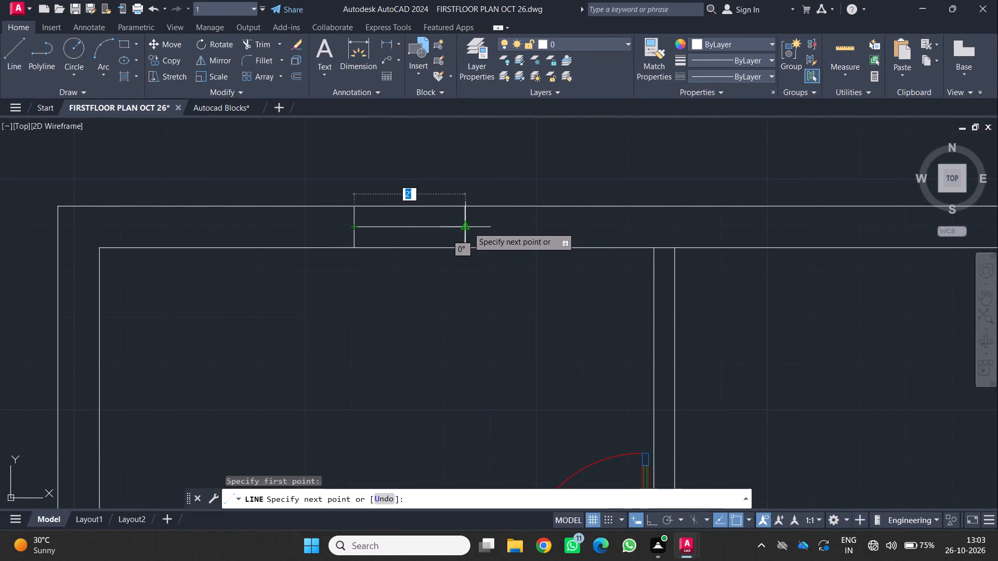
key("space")
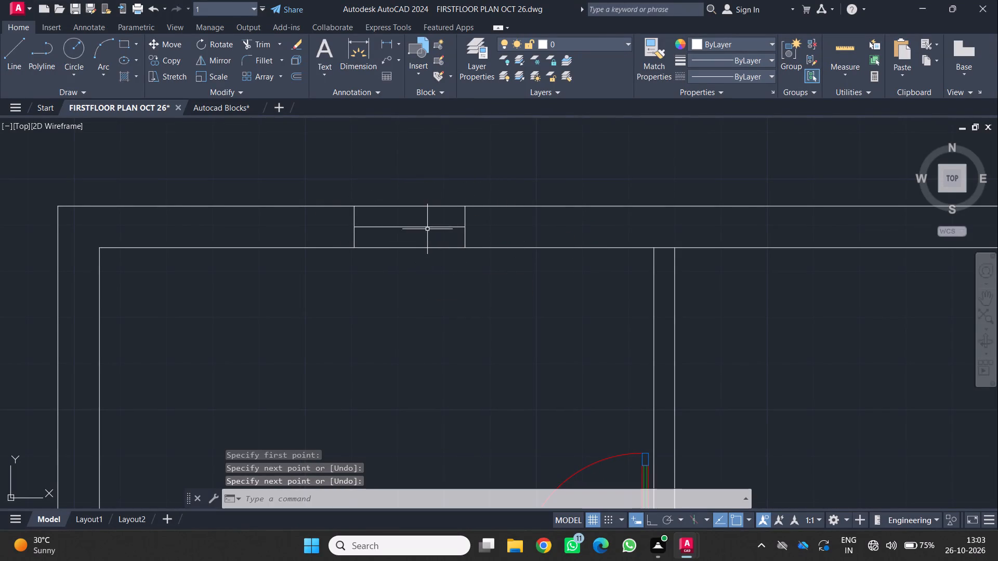
Offset the window's horizontal middle line by 1" both upward and downward.
left_click(425, 228)
key("o")
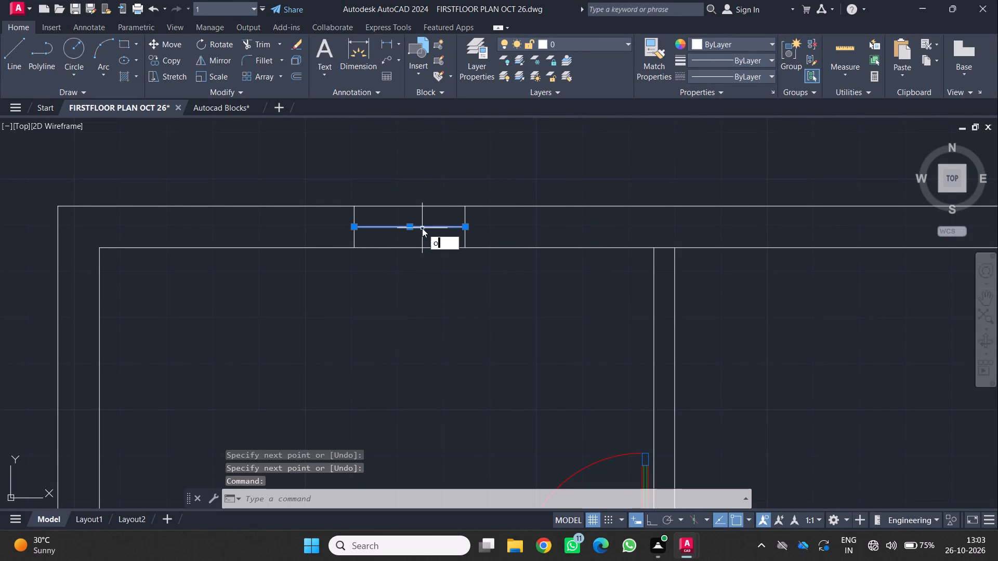
key("Return")
key("1")
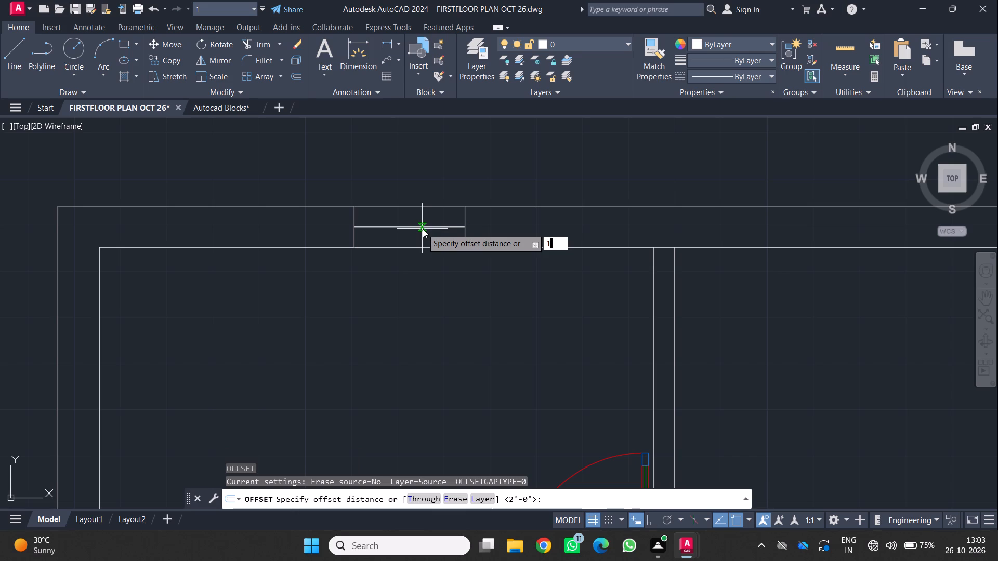
key("Return")
left_click(424, 219)
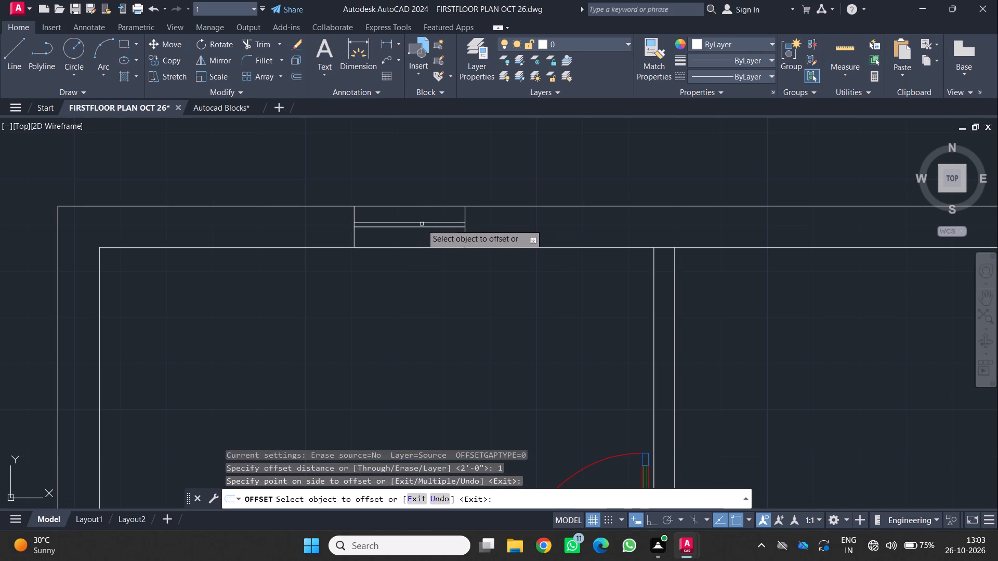
left_click(421, 226)
left_click(418, 238)
scroll(393, 232, "up", 2)
key("Escape")
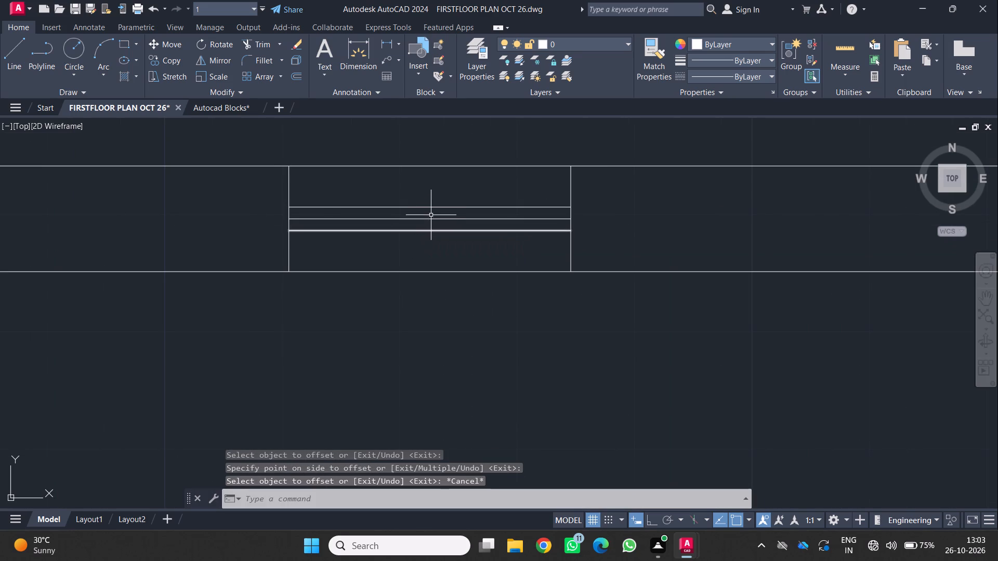
Delete the original middle line between the window's two offset lines.
left_click(429, 219)
key("Delete")
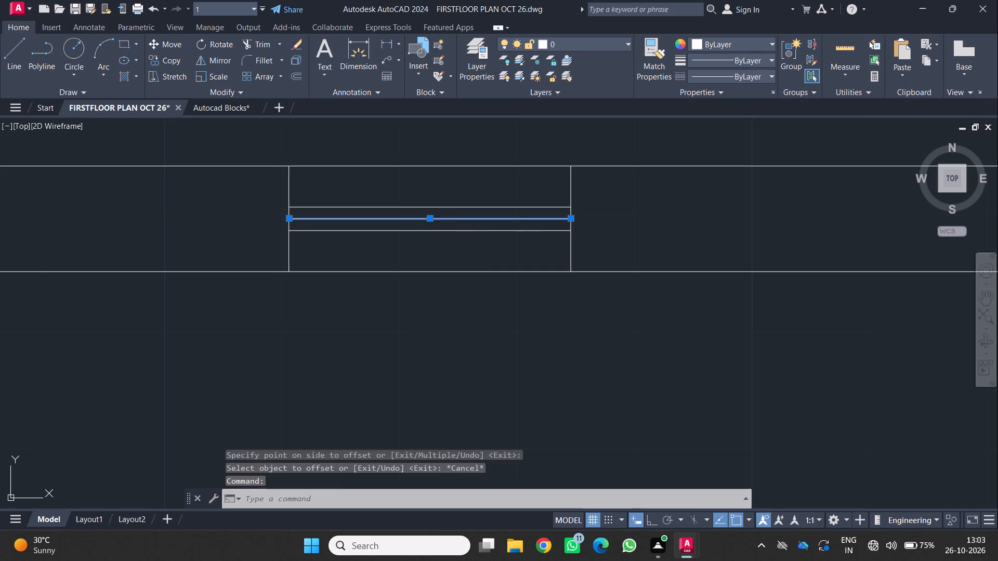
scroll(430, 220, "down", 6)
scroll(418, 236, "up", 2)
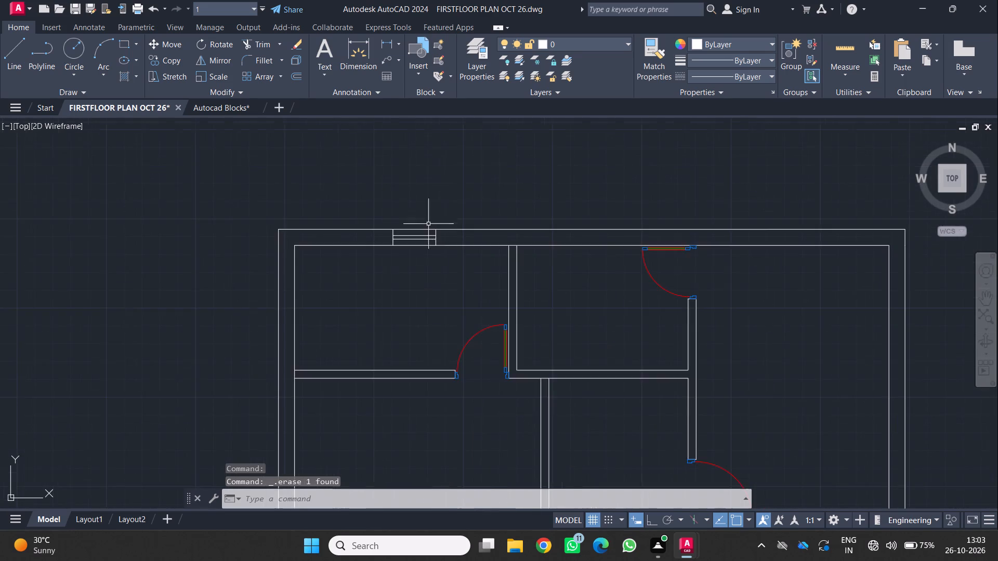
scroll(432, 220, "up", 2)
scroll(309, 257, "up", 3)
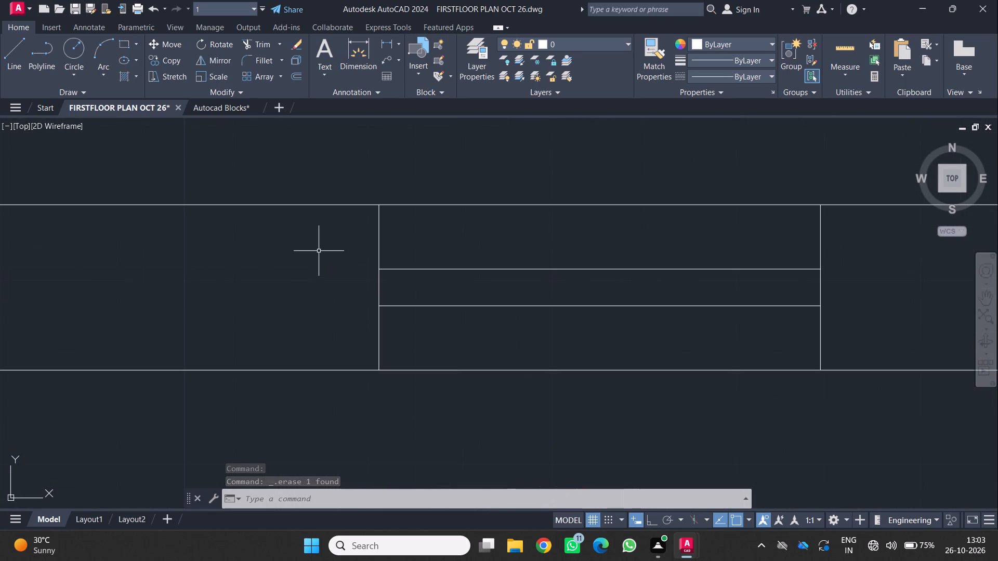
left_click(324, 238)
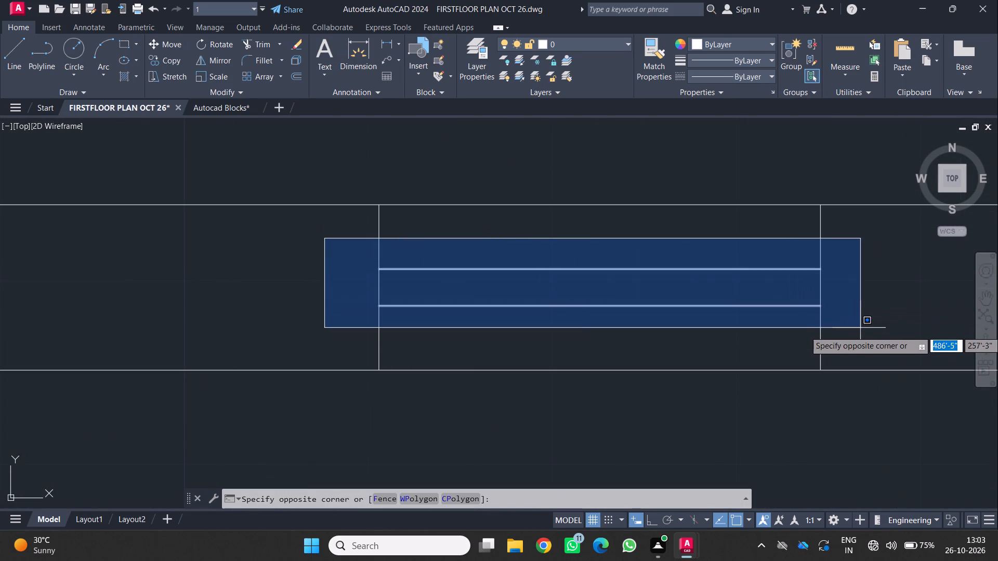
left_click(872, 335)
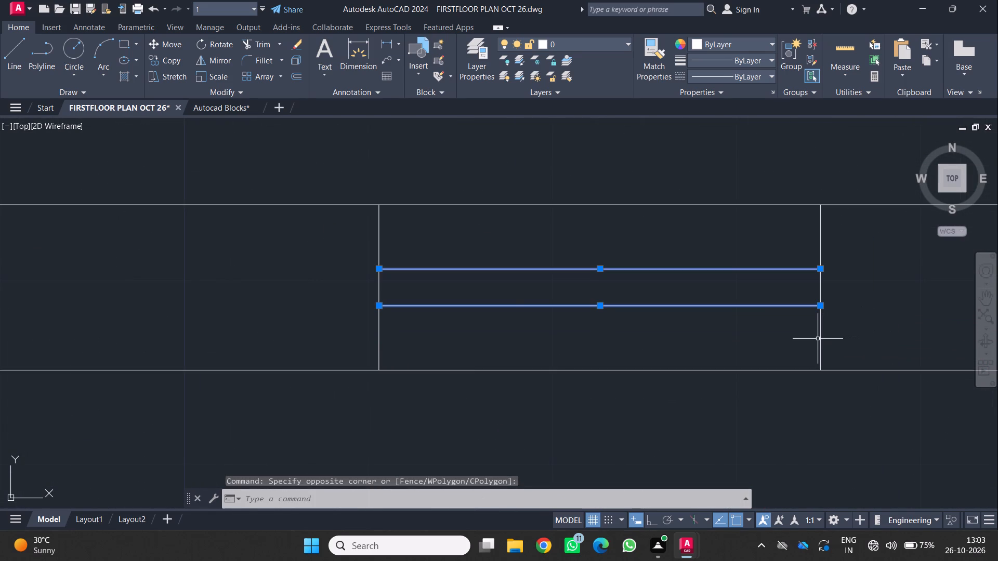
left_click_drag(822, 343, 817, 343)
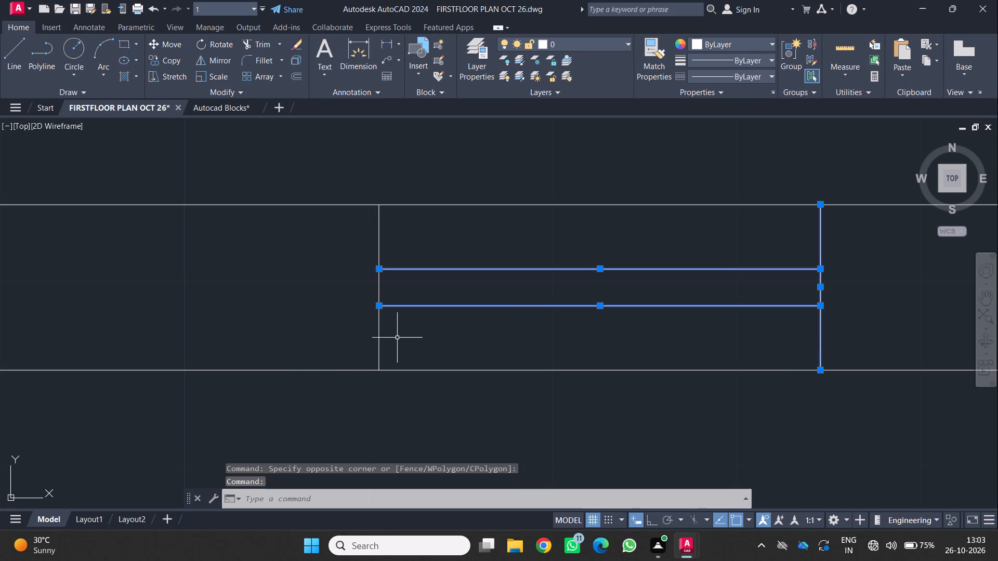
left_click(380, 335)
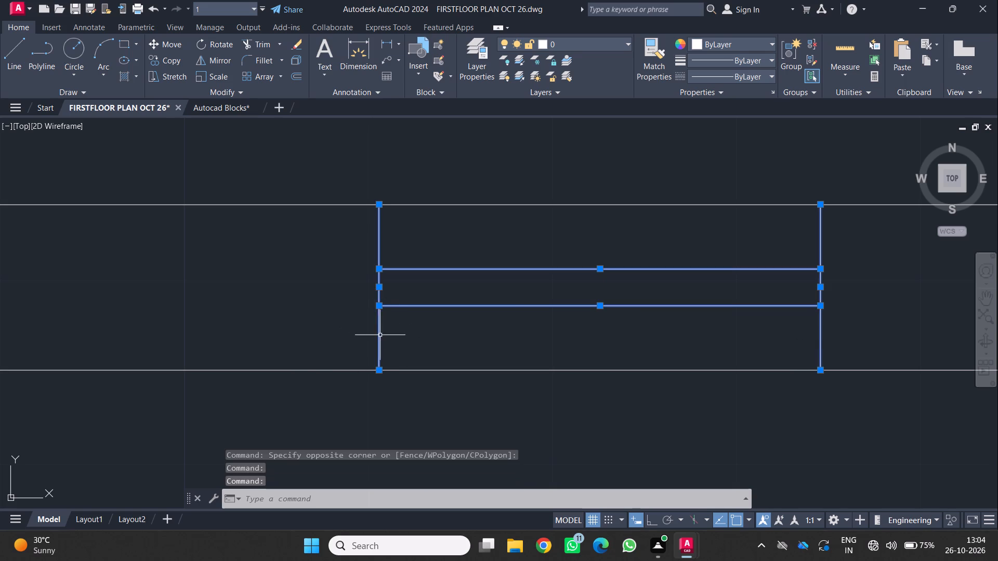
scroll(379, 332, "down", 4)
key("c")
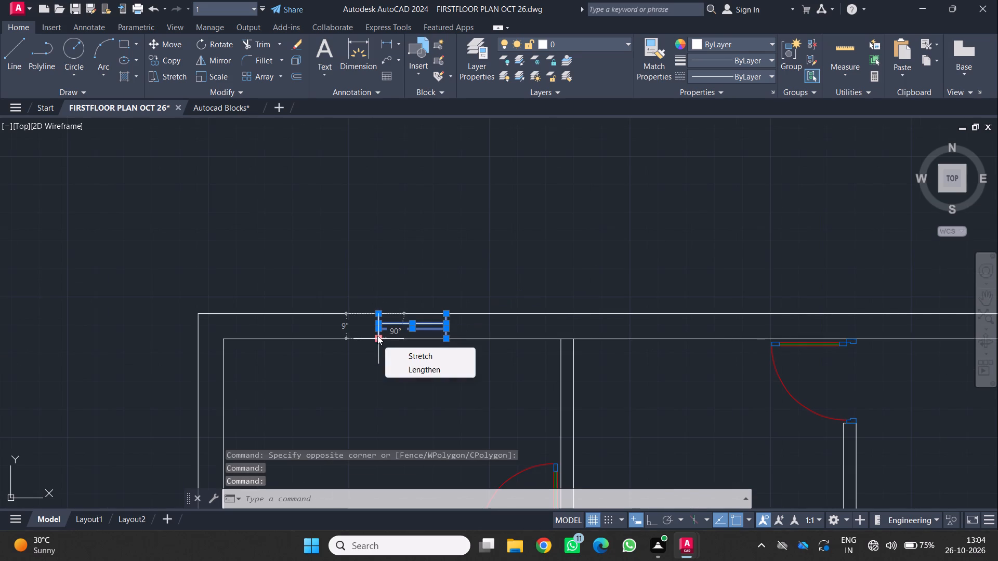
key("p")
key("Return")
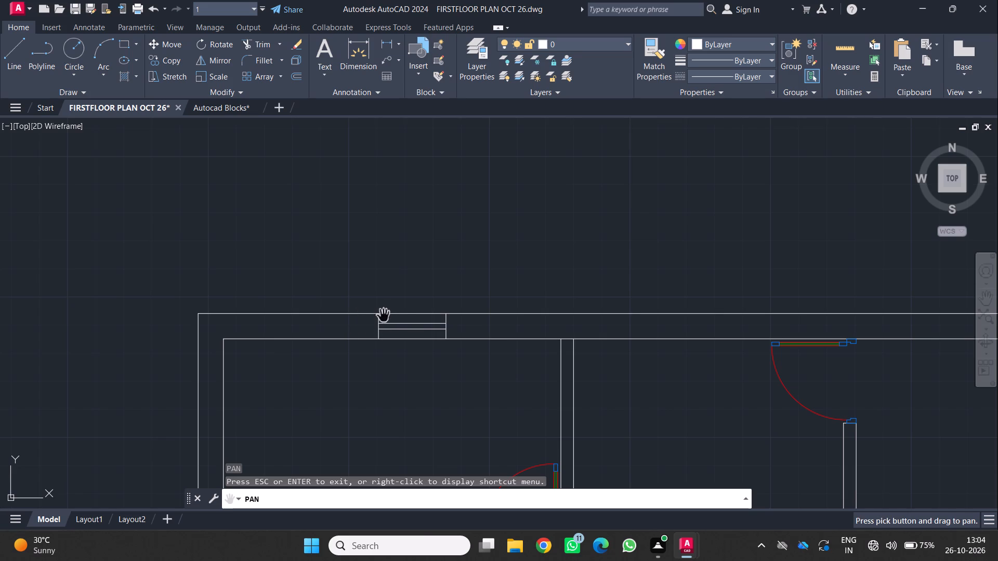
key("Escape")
Copy the complete window, both side lines and both middle lines, about 7'-1" to the right along the top exterior wall.
scroll(379, 327, "up", 2)
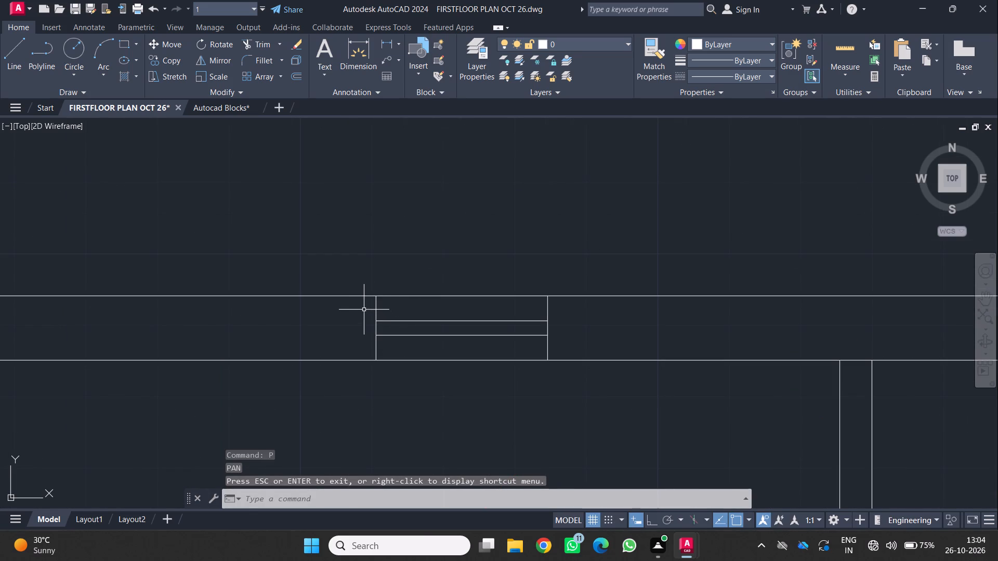
left_click(364, 310)
left_click(564, 346)
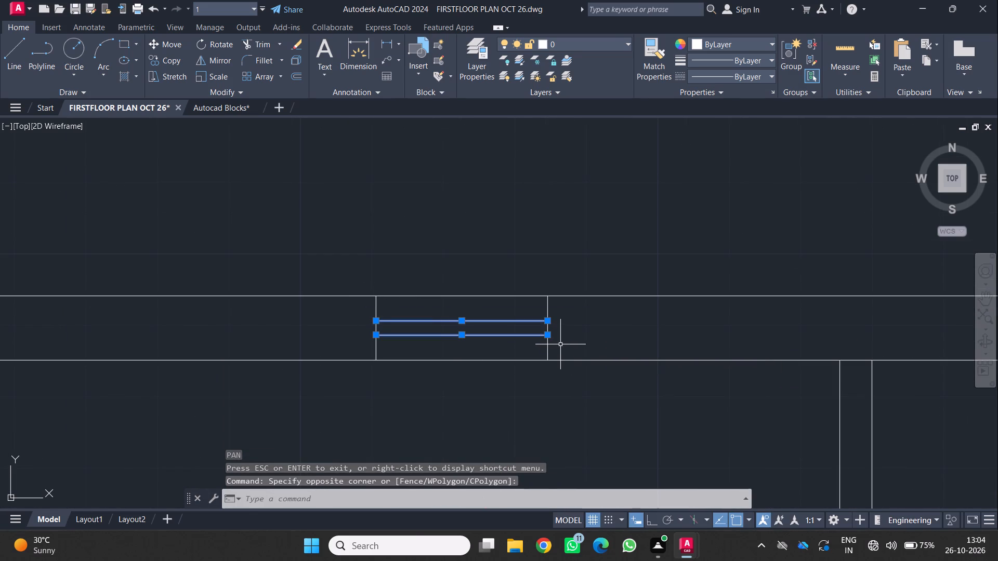
left_click(547, 352)
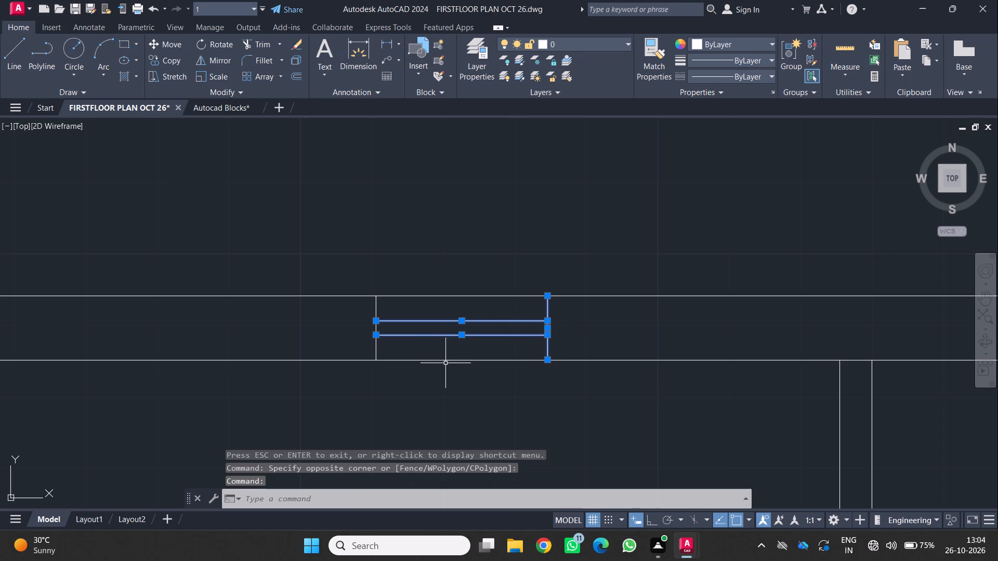
left_click(374, 348)
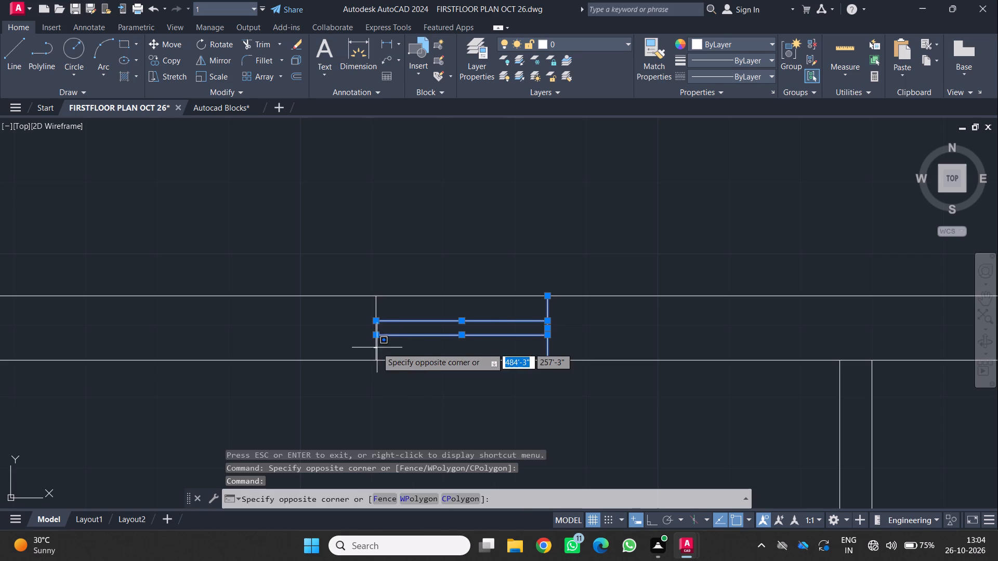
left_click(381, 349)
left_click(377, 347)
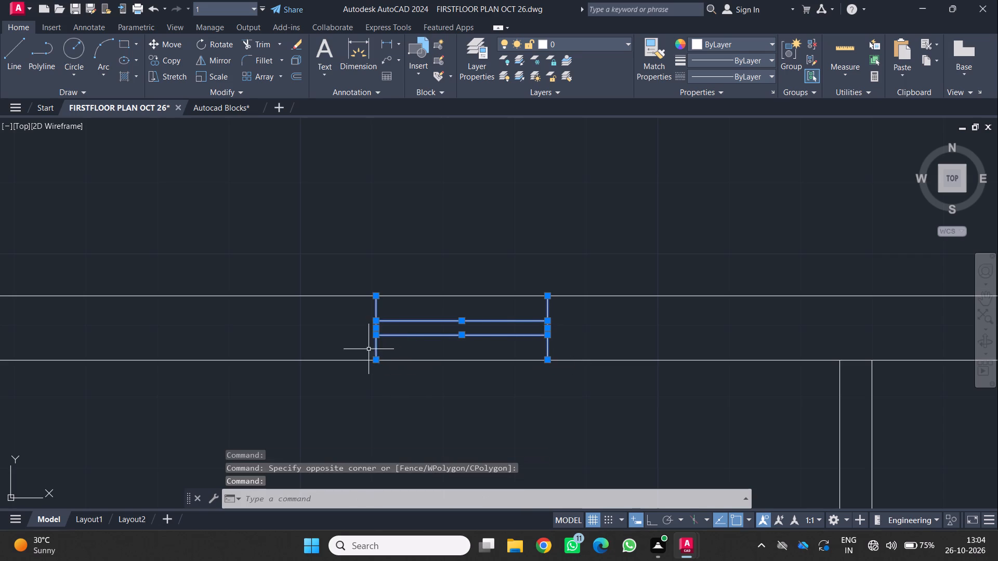
type("cp")
key("Return")
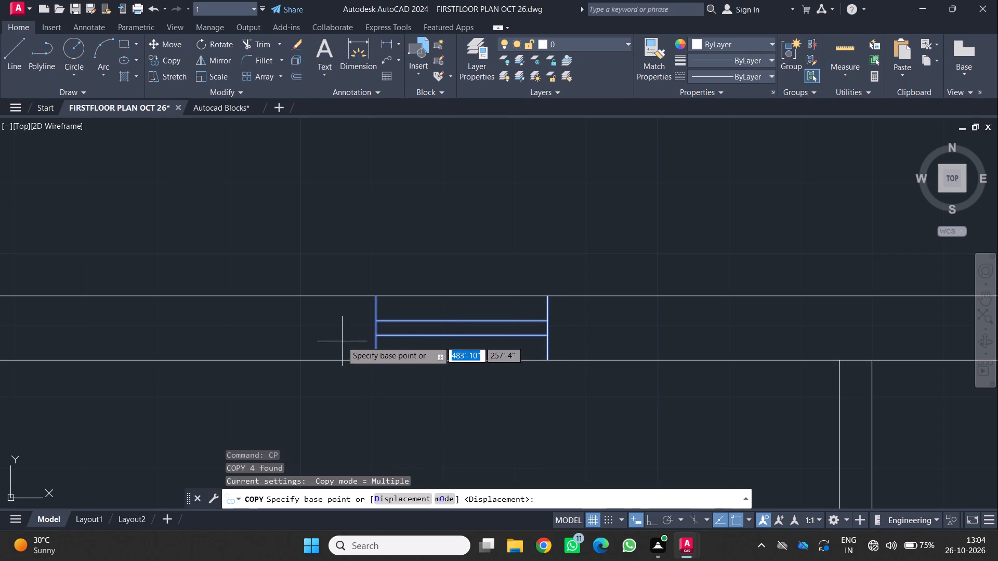
scroll(346, 319, "up", 1)
left_click(394, 280)
scroll(392, 281, "down", 4)
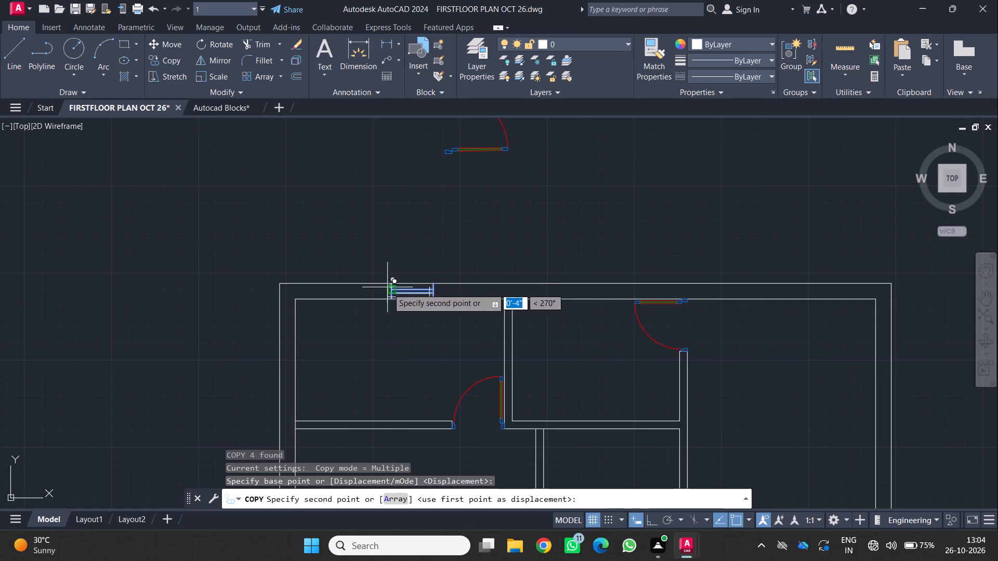
scroll(562, 285, "up", 3)
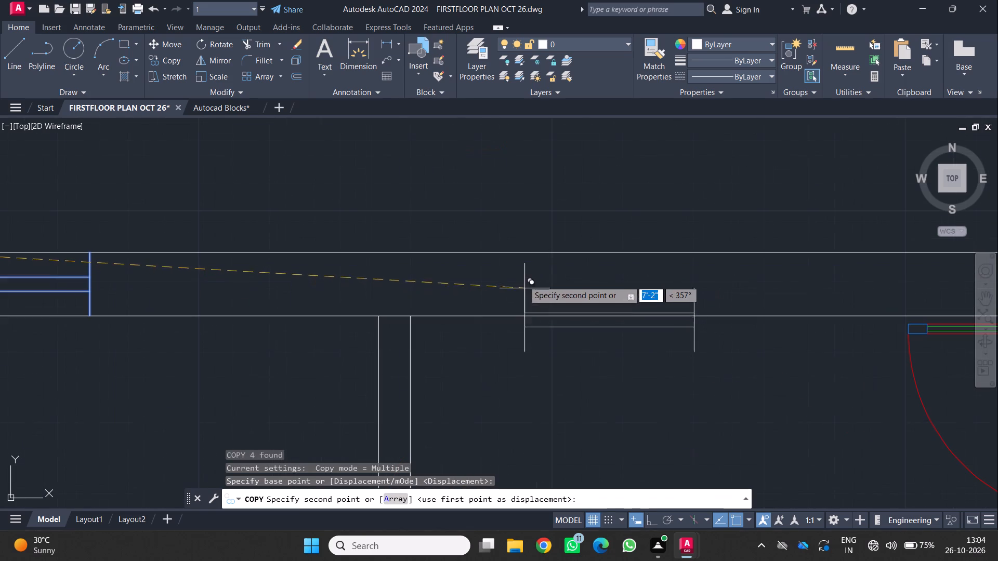
scroll(522, 263, "up", 2)
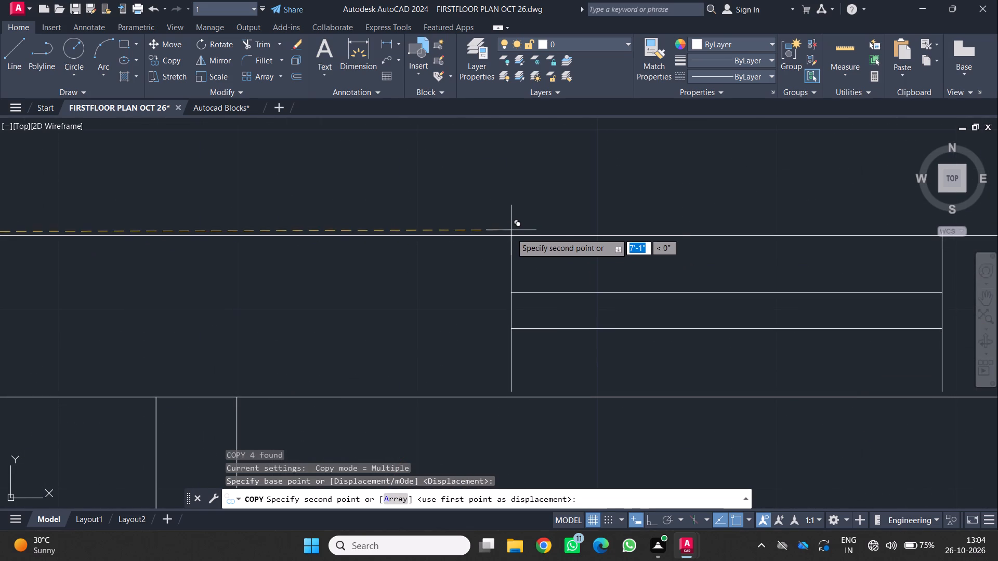
left_click(513, 236)
Place another copy of the window in the empty space left of the floor plan and finish copying.
scroll(558, 259, "down", 3)
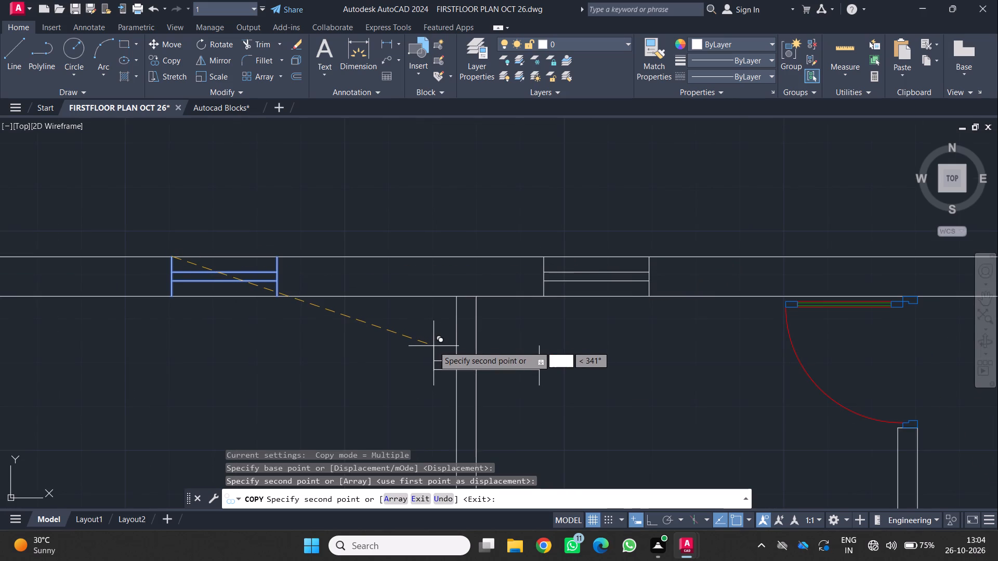
scroll(398, 366, "down", 3)
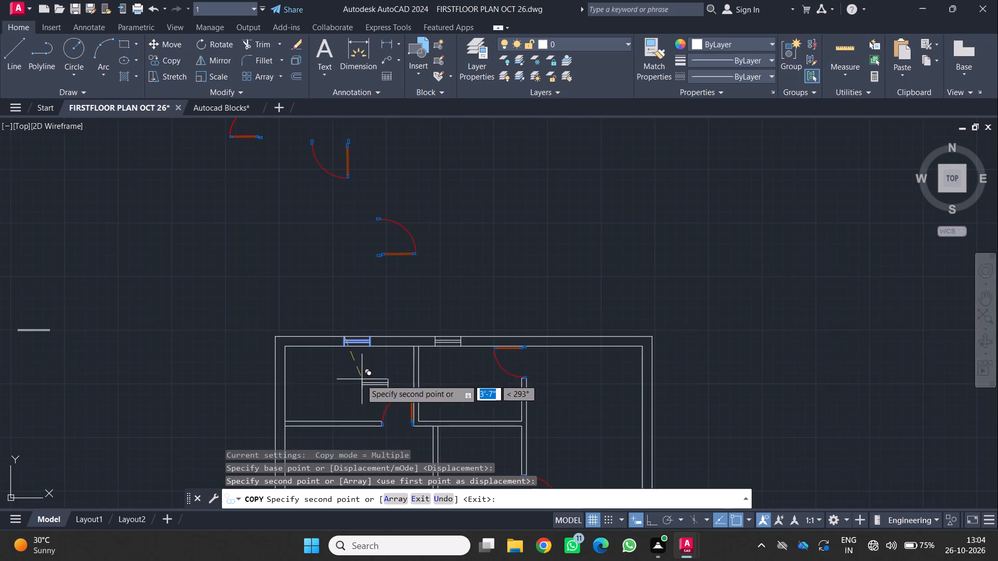
middle_click_drag(360, 380, 615, 297)
left_click(382, 382)
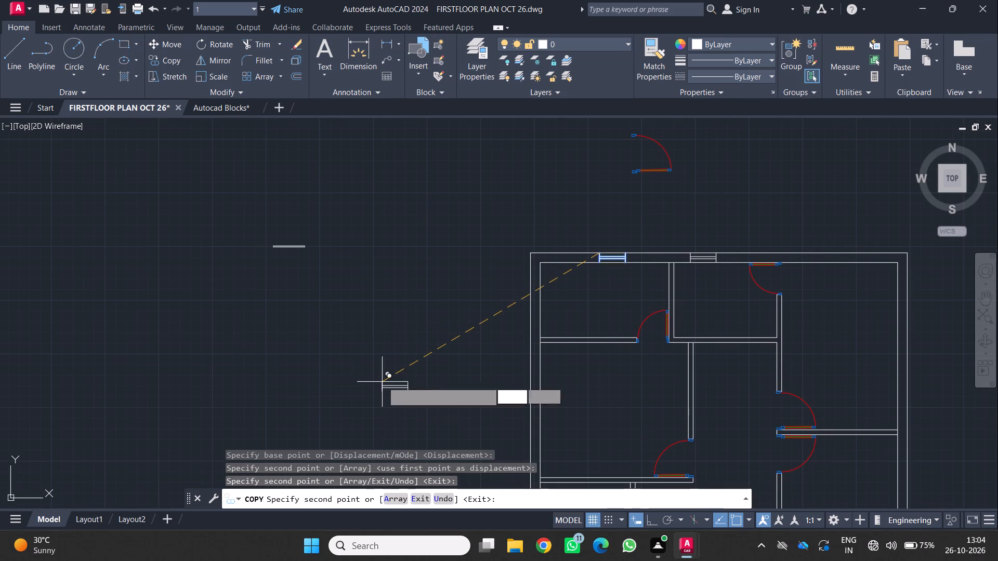
key("Escape")
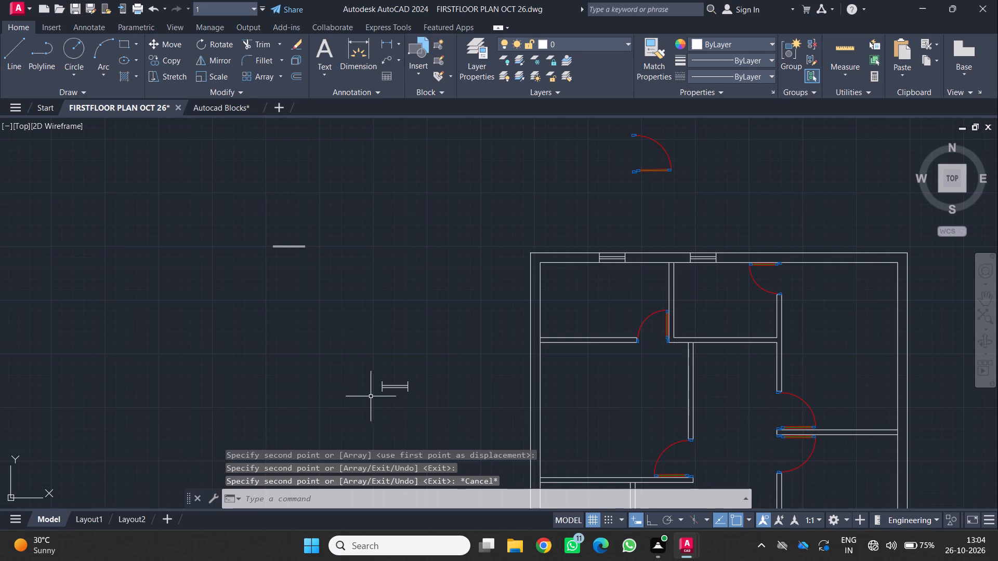
Rotate the loose window copy outside the plan a quarter turn about its lower-right corner so it stands vertical.
middle_click_drag(388, 430, 392, 376)
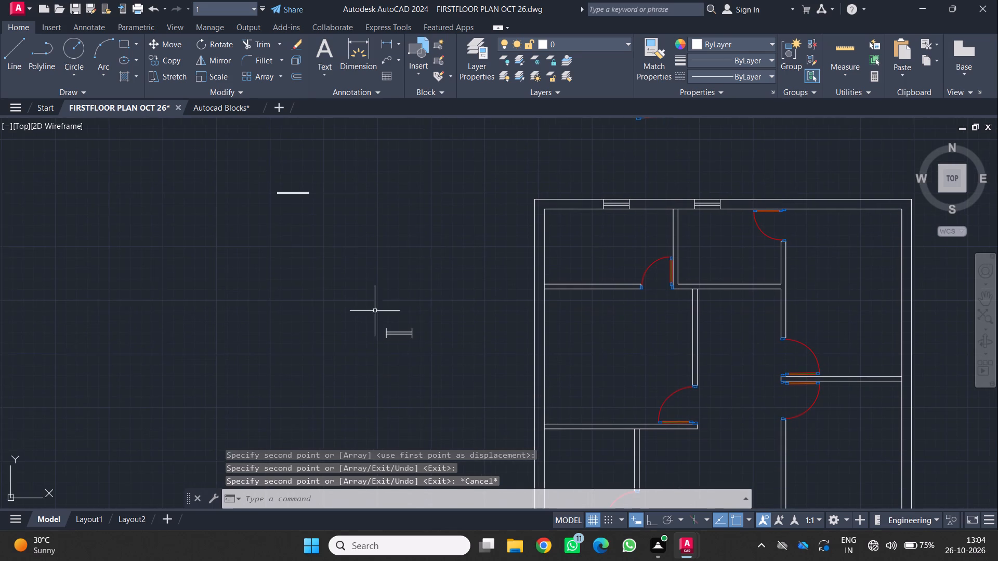
left_click_drag(374, 264, 377, 273)
left_click(436, 376)
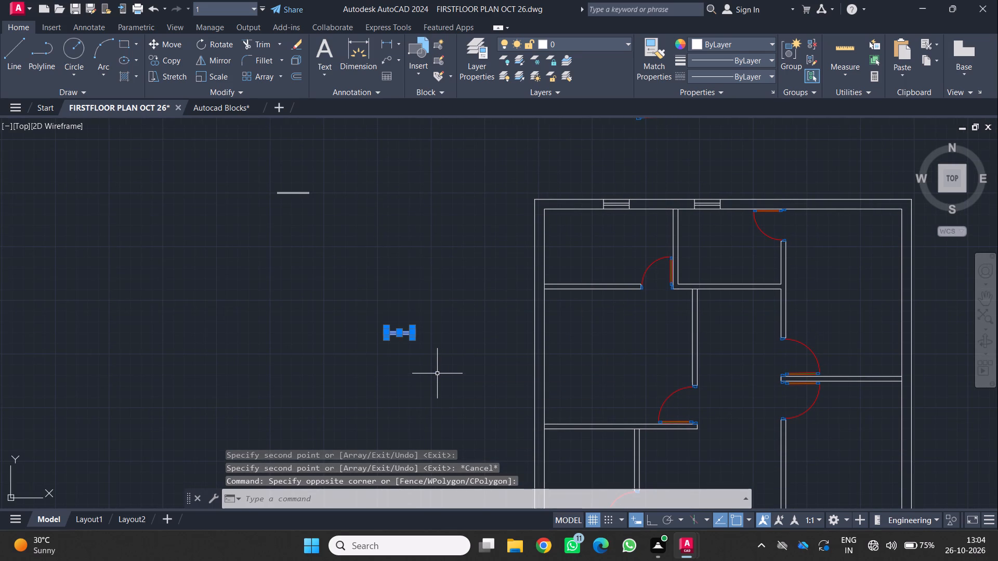
type("ro")
key("Return")
scroll(415, 339, "up", 2)
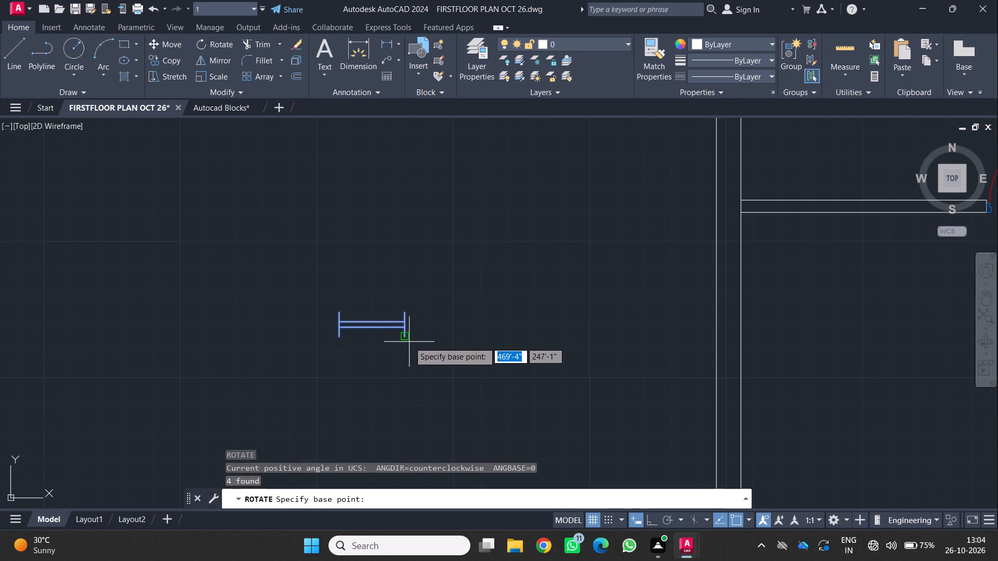
left_click(406, 338)
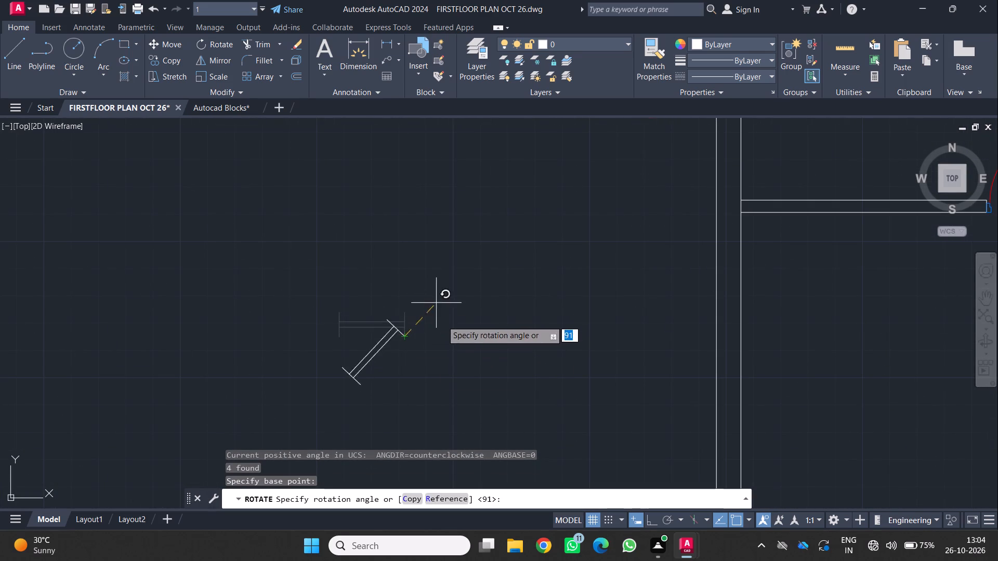
left_click(399, 411)
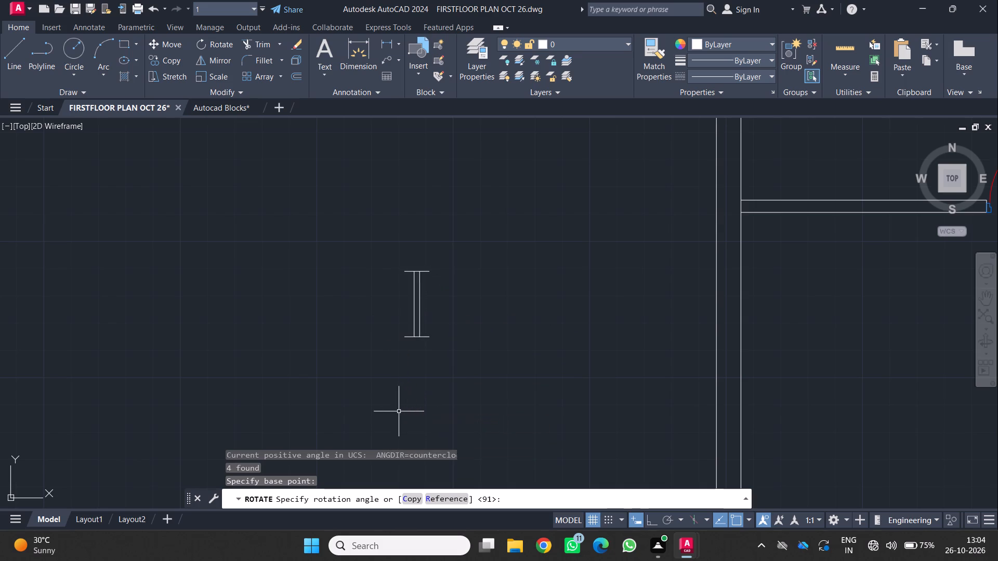
Copy the vertical window by its lower-right corner into the left exterior wall, at the room just above the staircase.
left_click_drag(386, 245, 393, 252)
left_click(452, 366)
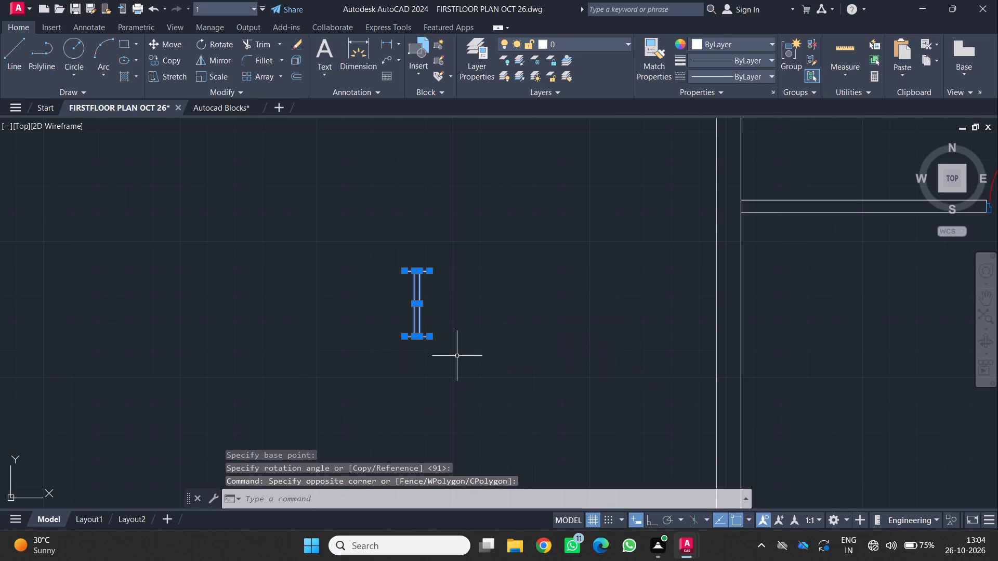
key("c")
key("p")
key("Return")
scroll(418, 334, "up", 1)
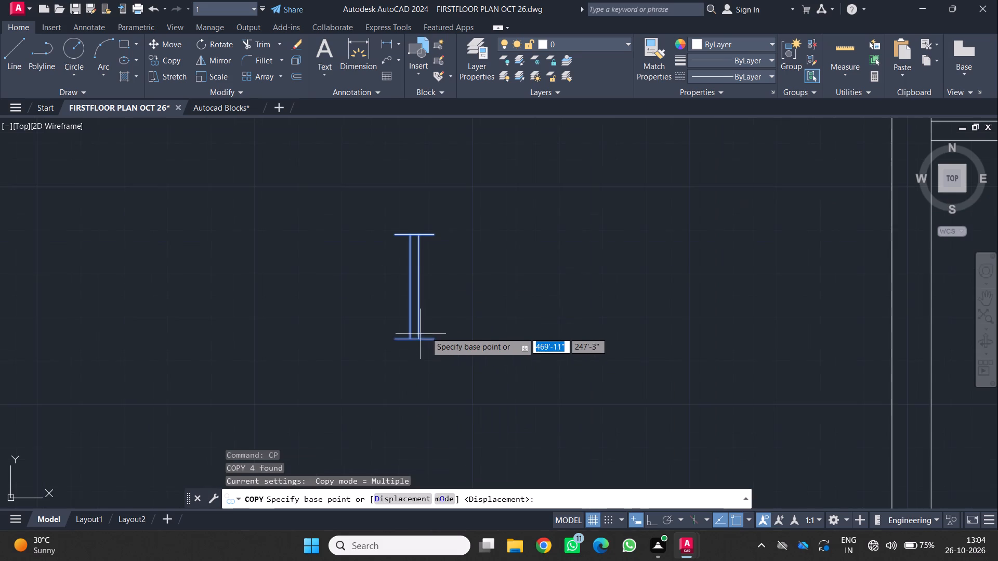
scroll(437, 337, "up", 2)
left_click(424, 344)
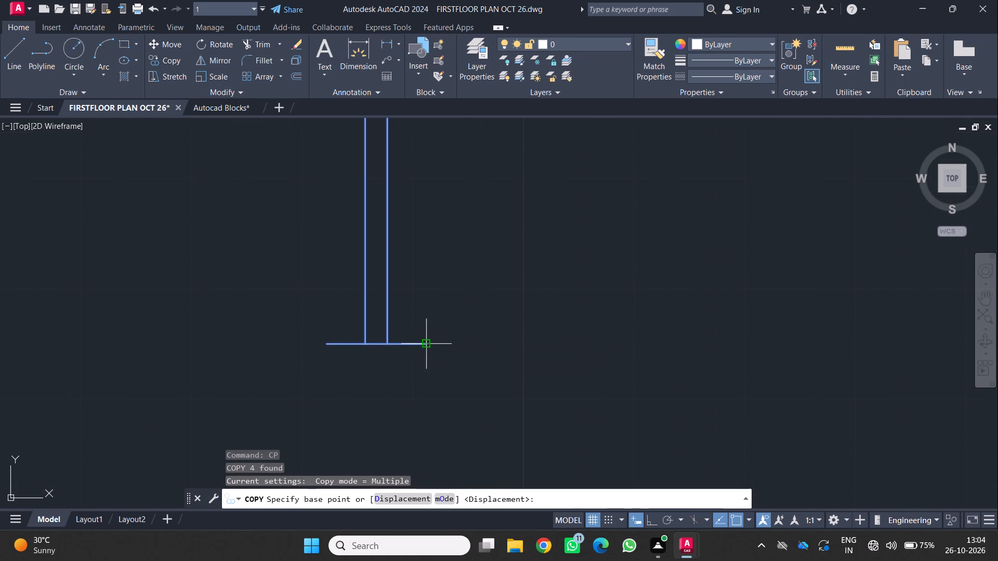
scroll(426, 342, "down", 4)
scroll(515, 412, "down", 3)
middle_click_drag(515, 426, 508, 304)
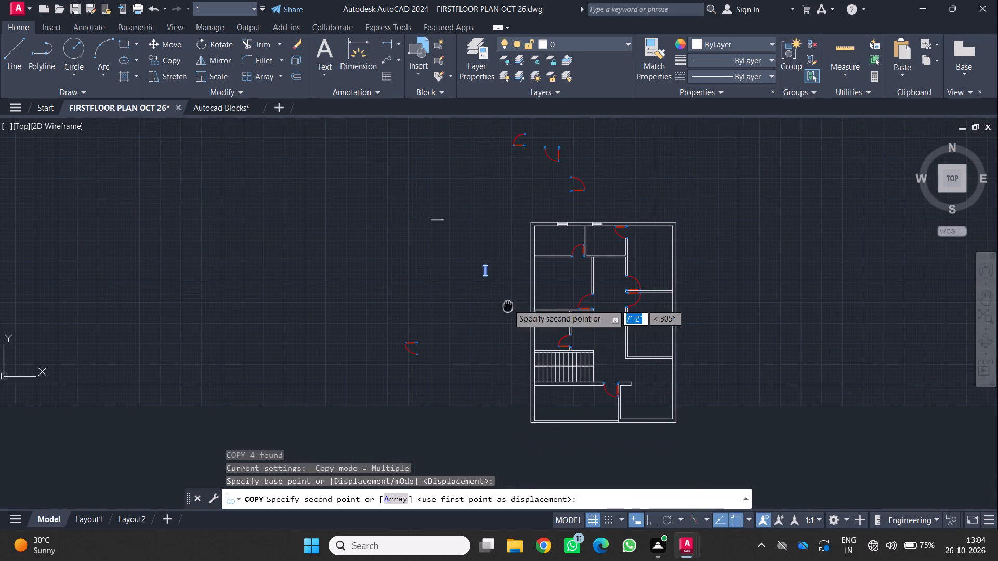
scroll(501, 338, "up", 2)
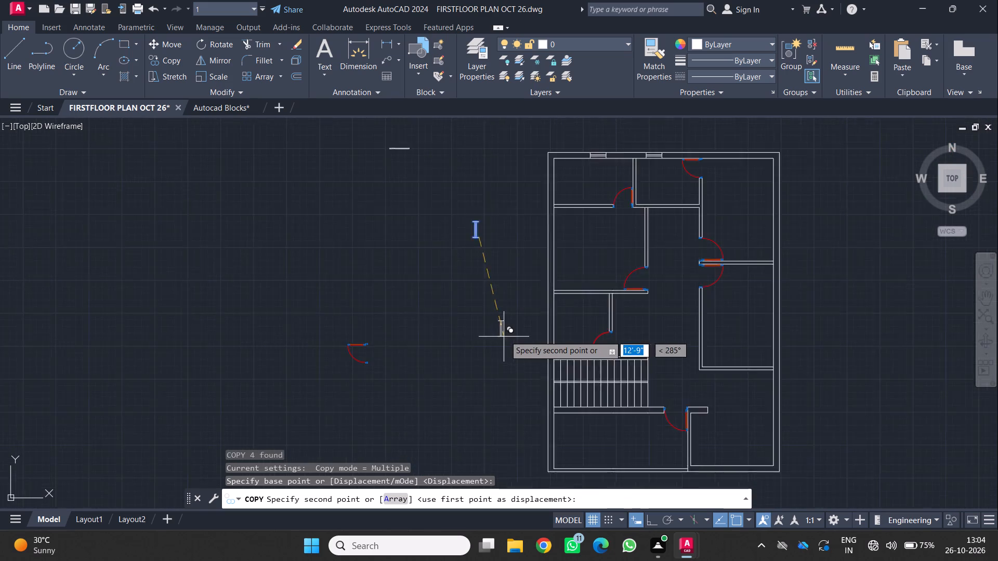
scroll(558, 325, "up", 3)
scroll(685, 352, "up", 1)
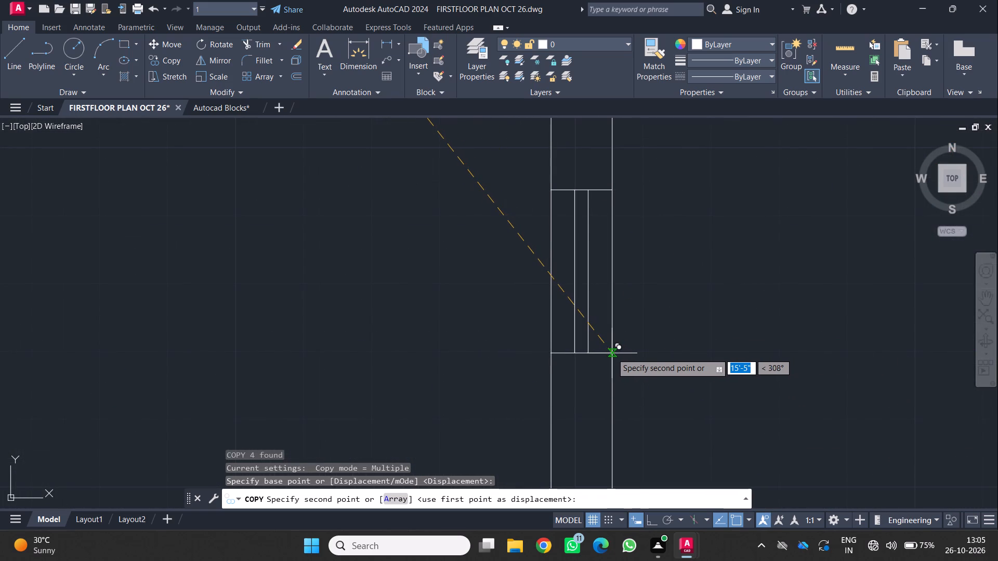
left_click(611, 353)
Place another copy of the vertical window in the left exterior wall, beside the middle of the staircase, and finish copying.
scroll(610, 352, "down", 4)
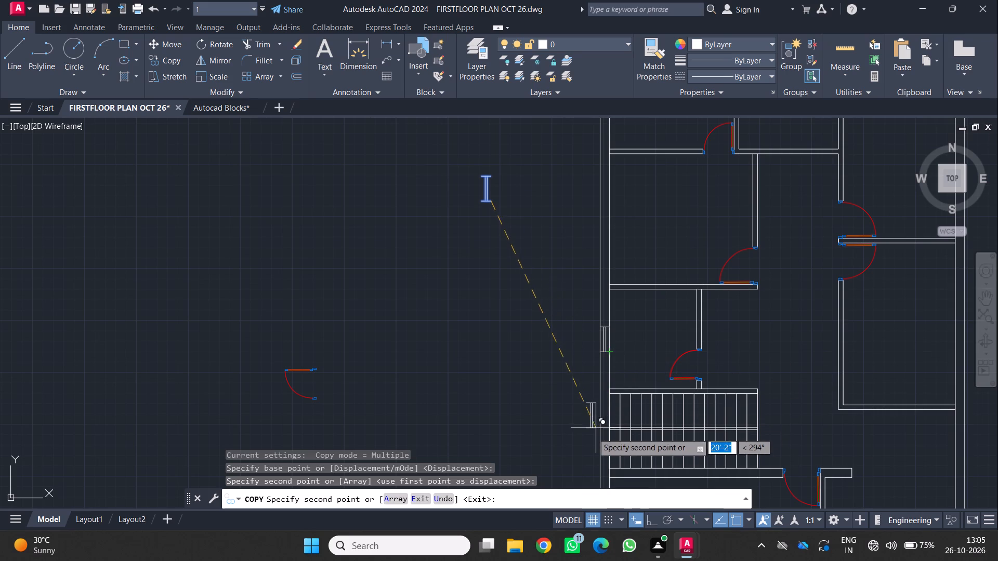
middle_click_drag(587, 432, 567, 355)
middle_click(567, 355)
scroll(575, 372, "up", 2)
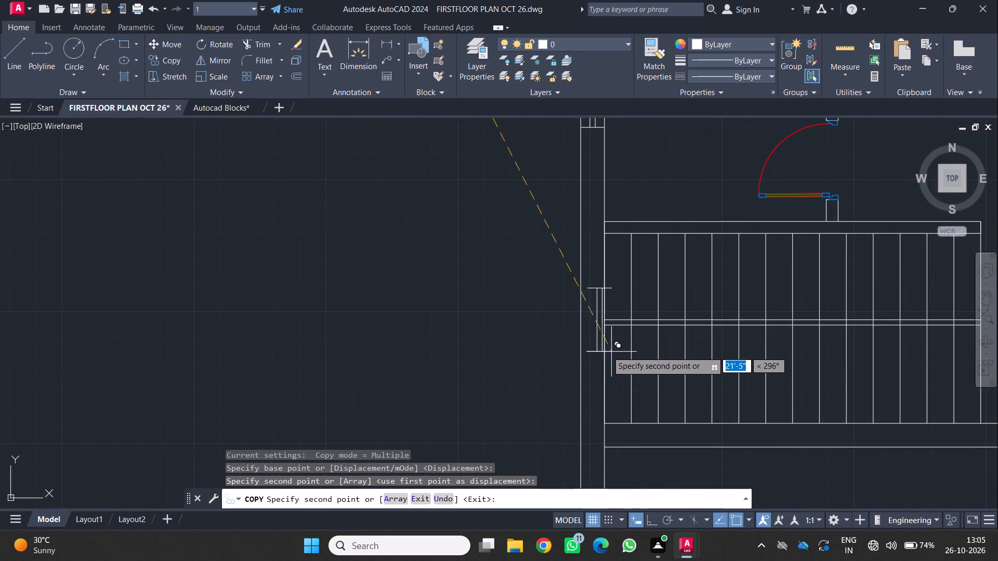
scroll(605, 353, "up", 2)
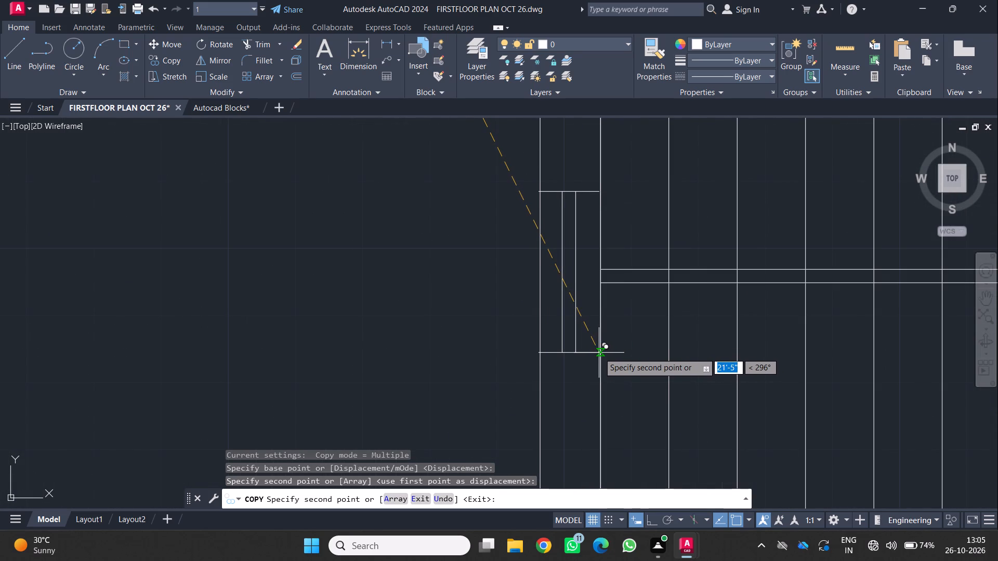
left_click(599, 351)
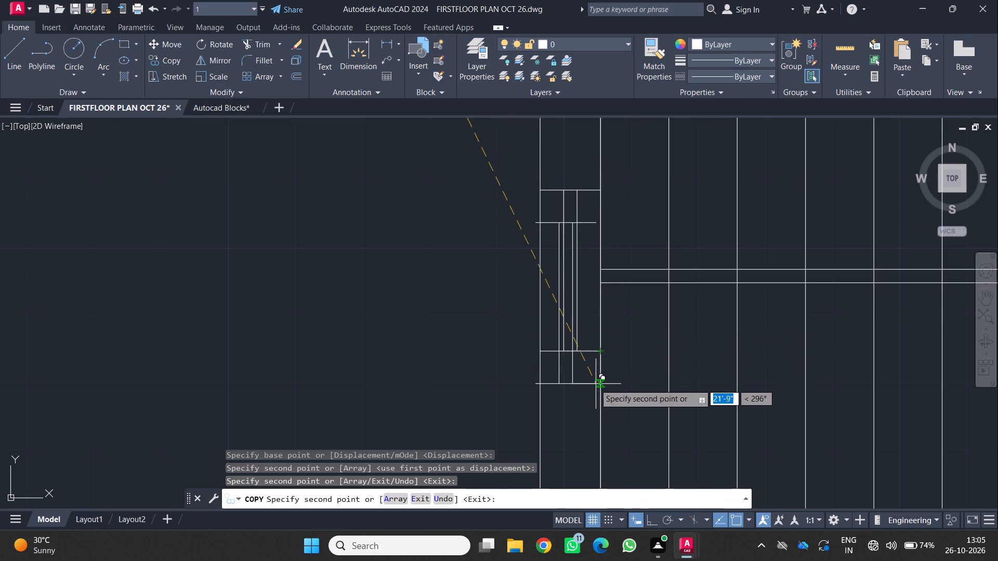
key("Escape")
Copy the loose vertical window by its lower-right corner about 43'-4" away into the right exterior wall, just below the lower right room.
scroll(557, 383, "down", 3)
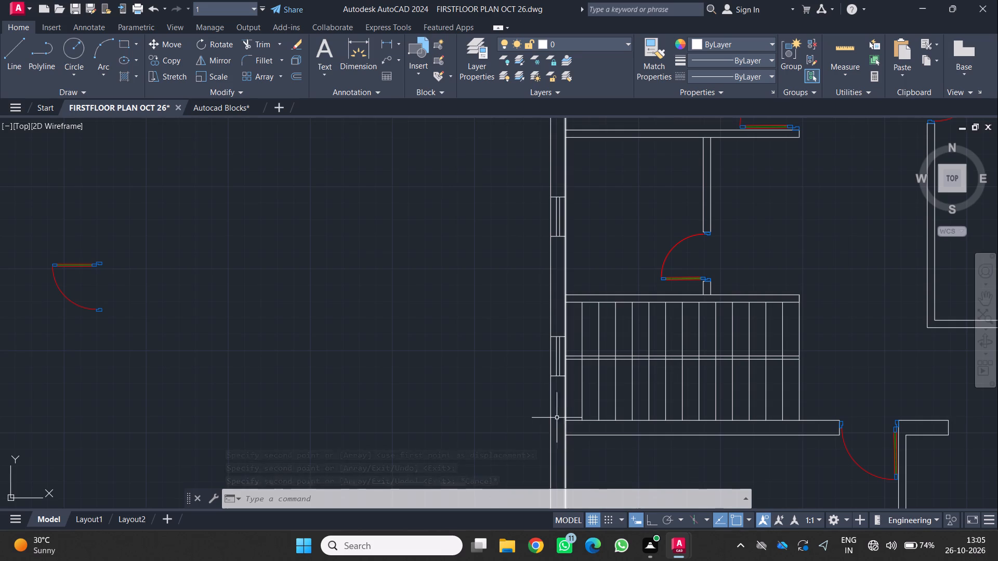
scroll(471, 301, "down", 2)
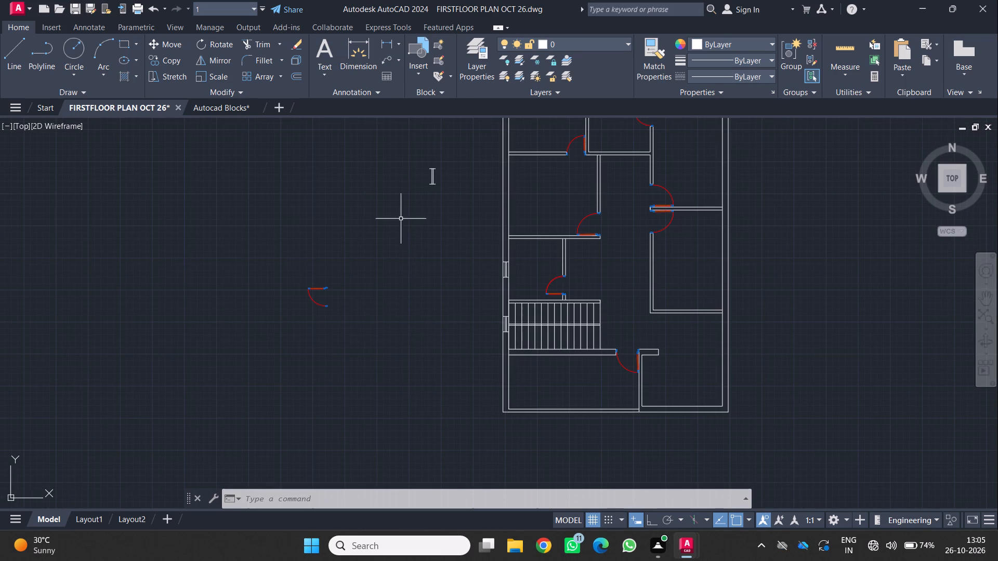
left_click(416, 145)
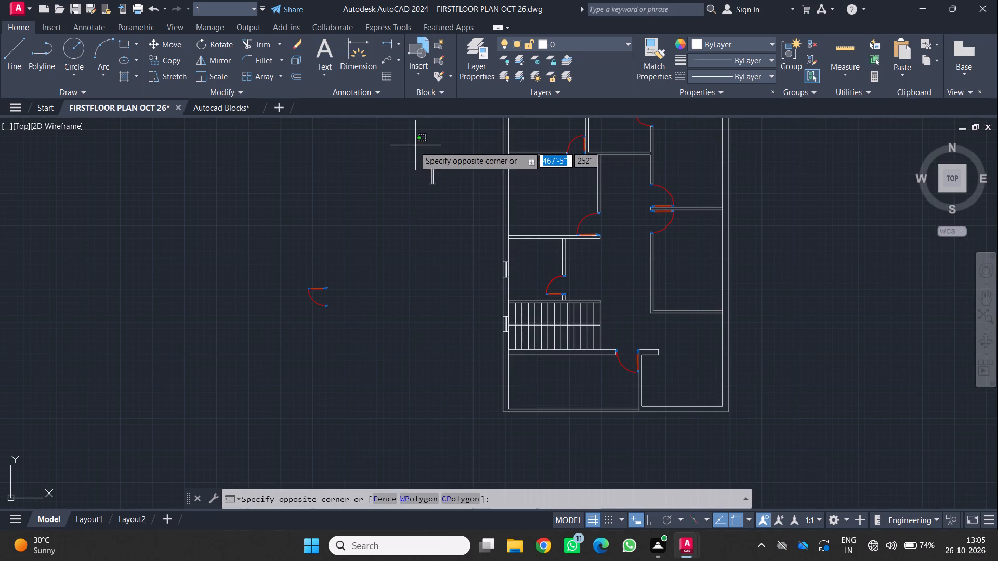
left_click(465, 203)
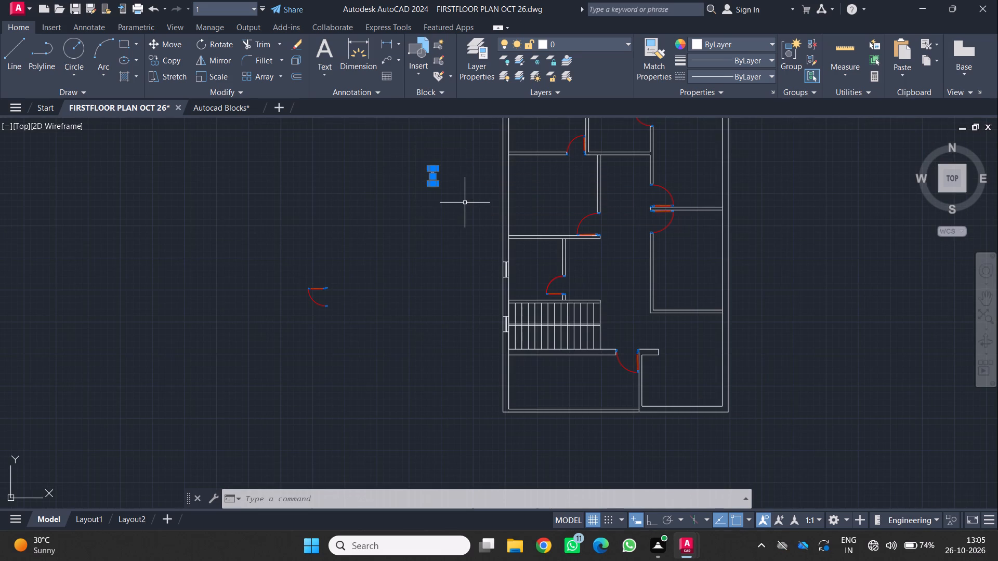
type("cp")
key("Return")
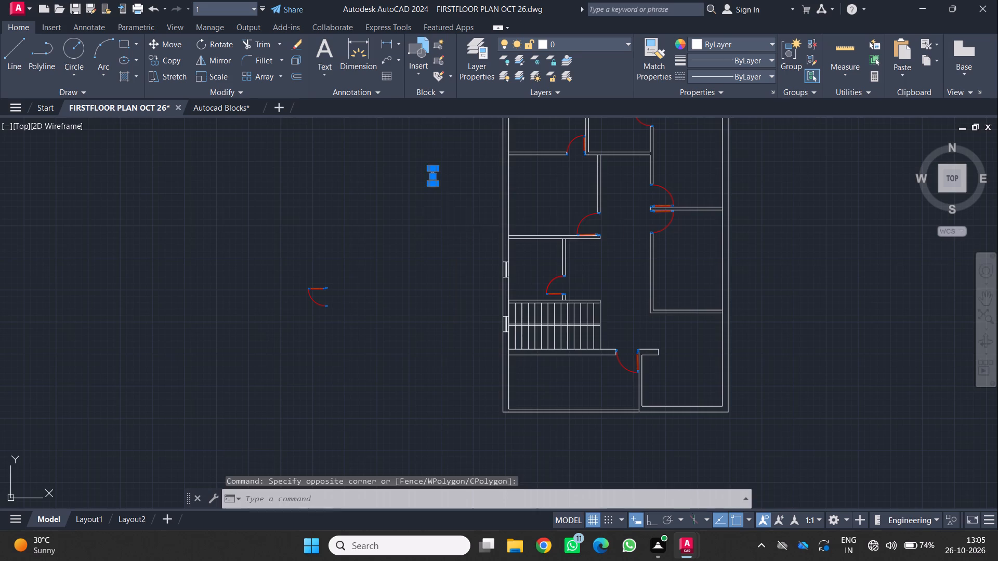
scroll(441, 193, "up", 4)
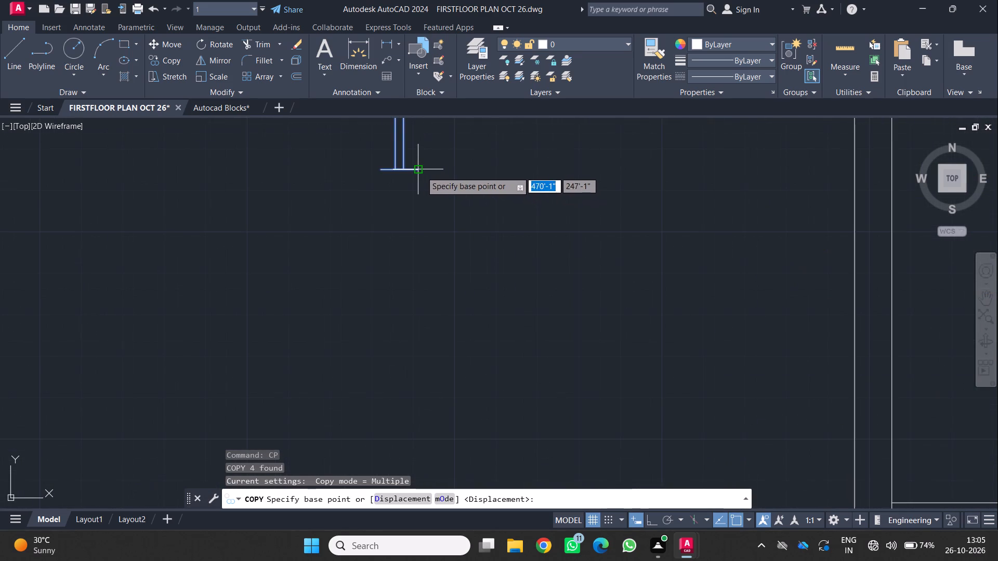
left_click(418, 170)
scroll(424, 176, "down", 5)
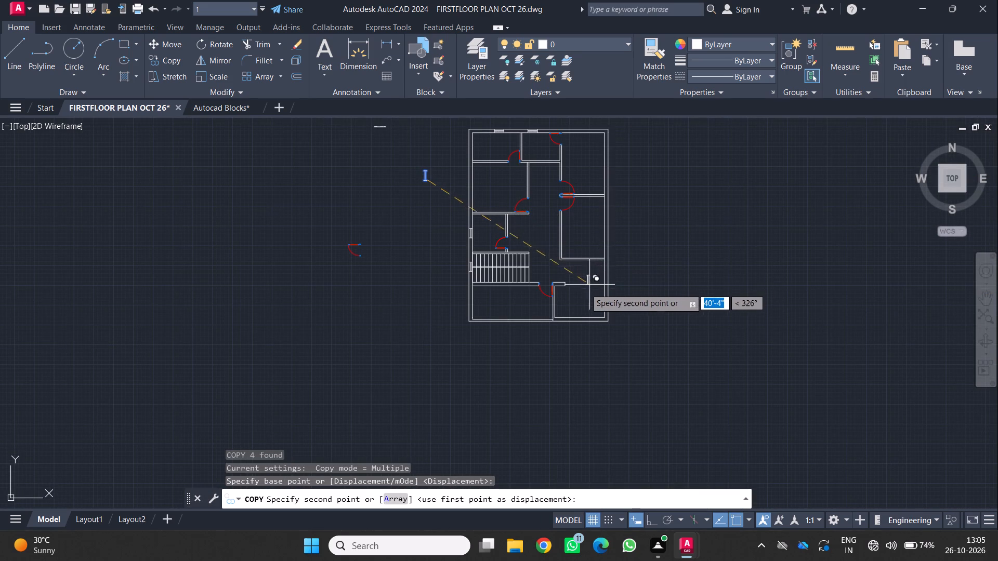
scroll(582, 295, "up", 3)
scroll(679, 230, "up", 2)
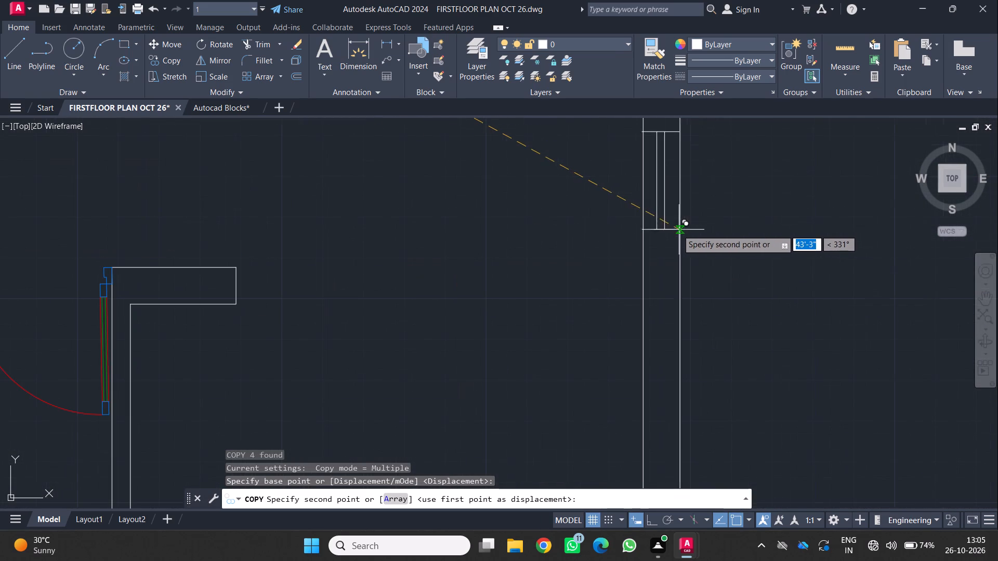
left_click(681, 233)
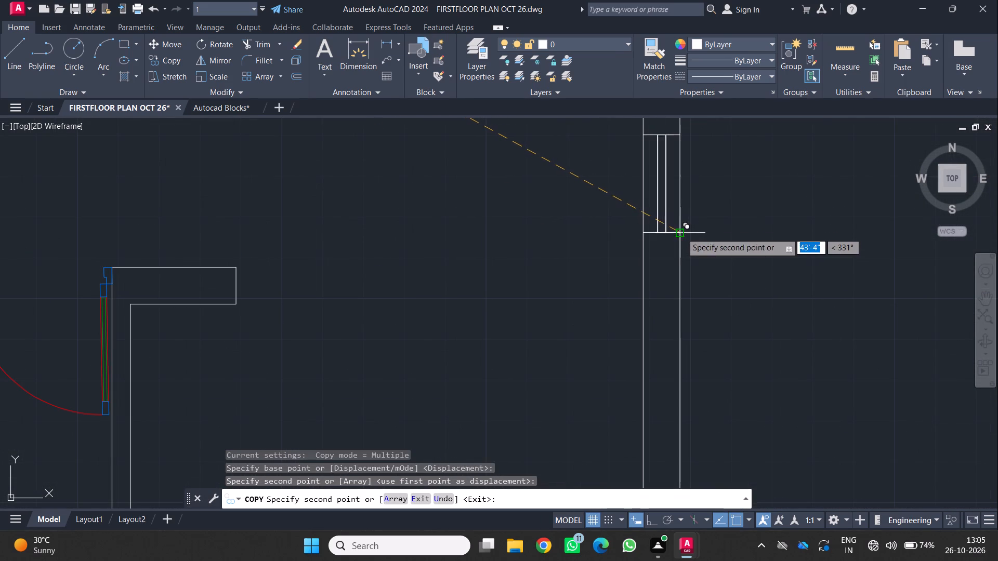
scroll(703, 232, "down", 1)
key("Escape")
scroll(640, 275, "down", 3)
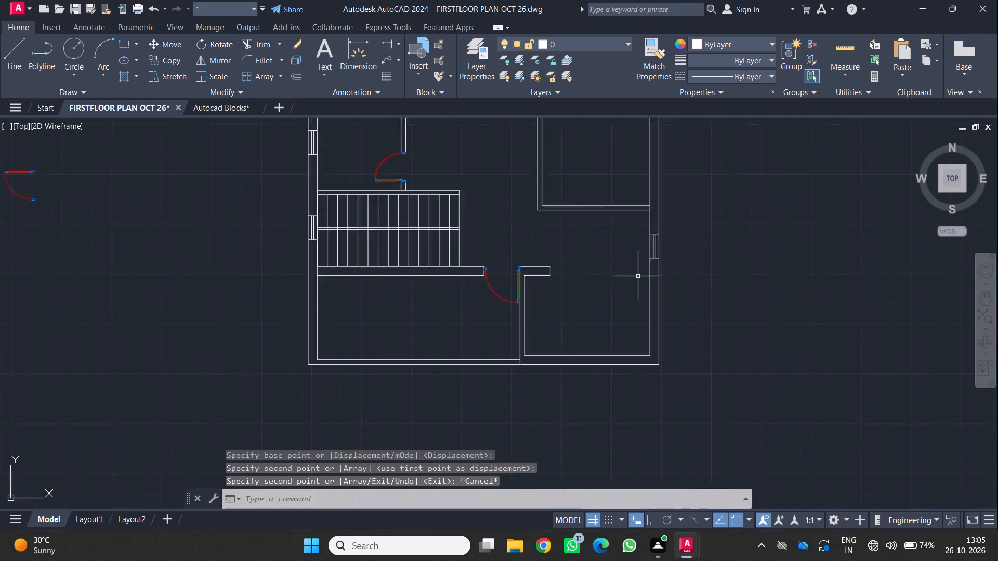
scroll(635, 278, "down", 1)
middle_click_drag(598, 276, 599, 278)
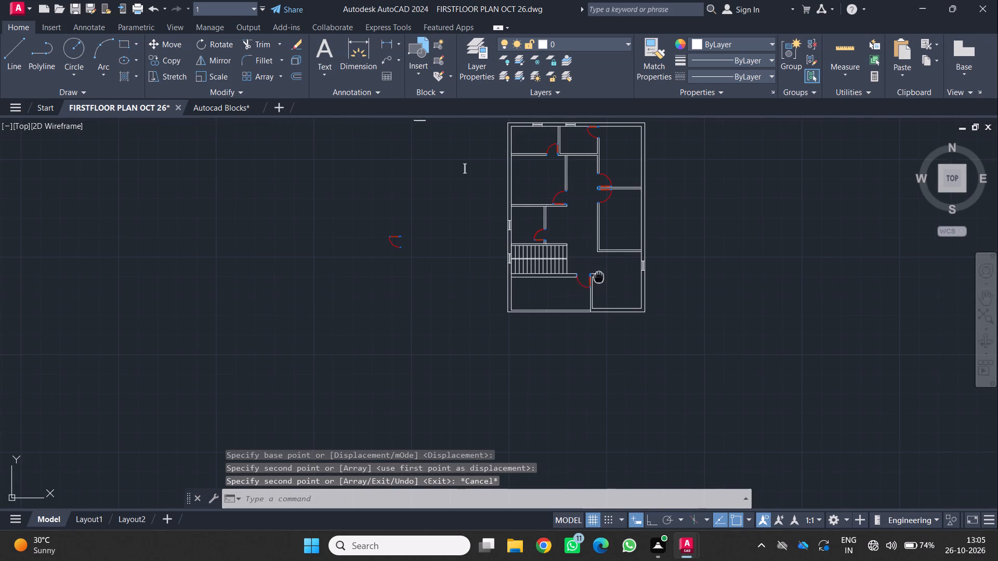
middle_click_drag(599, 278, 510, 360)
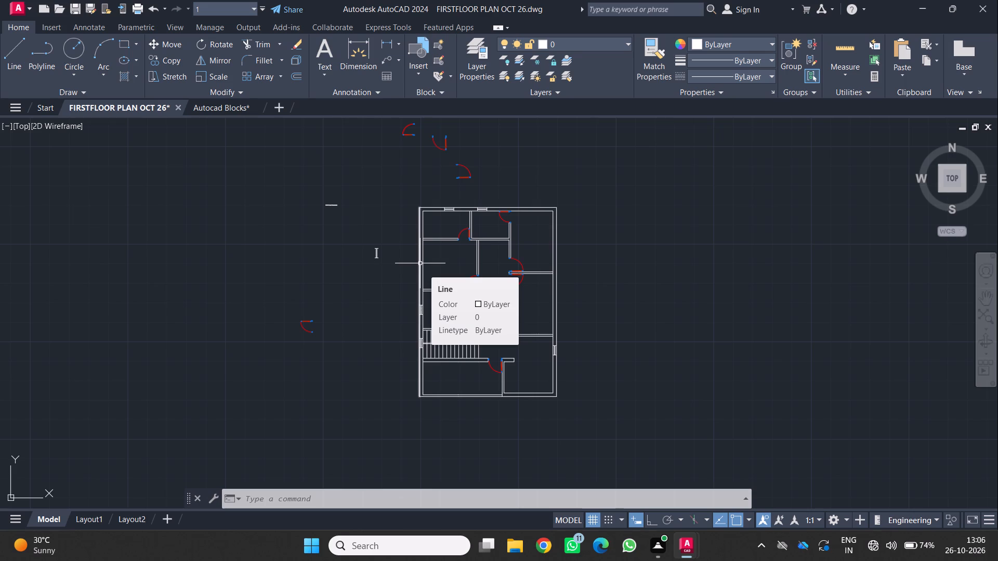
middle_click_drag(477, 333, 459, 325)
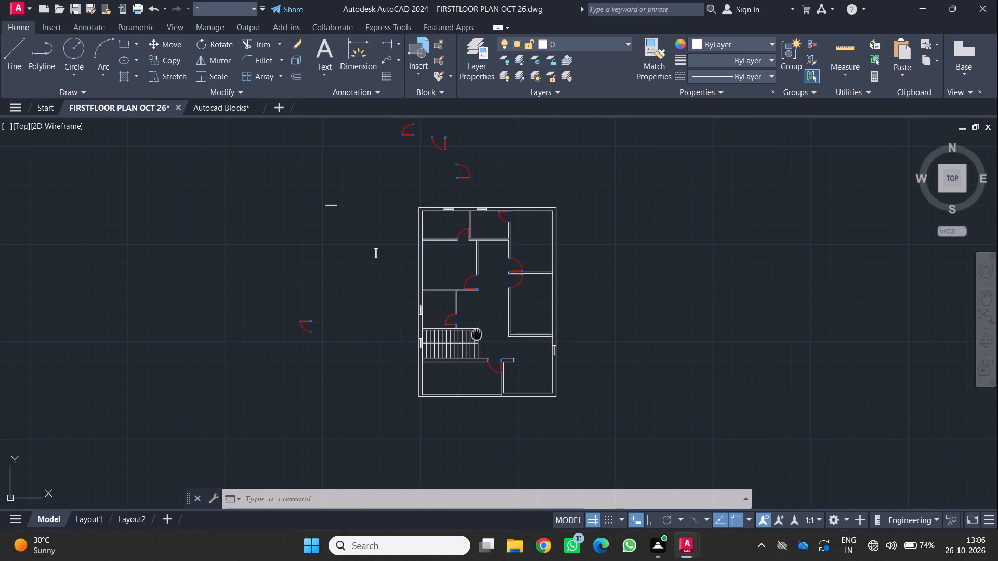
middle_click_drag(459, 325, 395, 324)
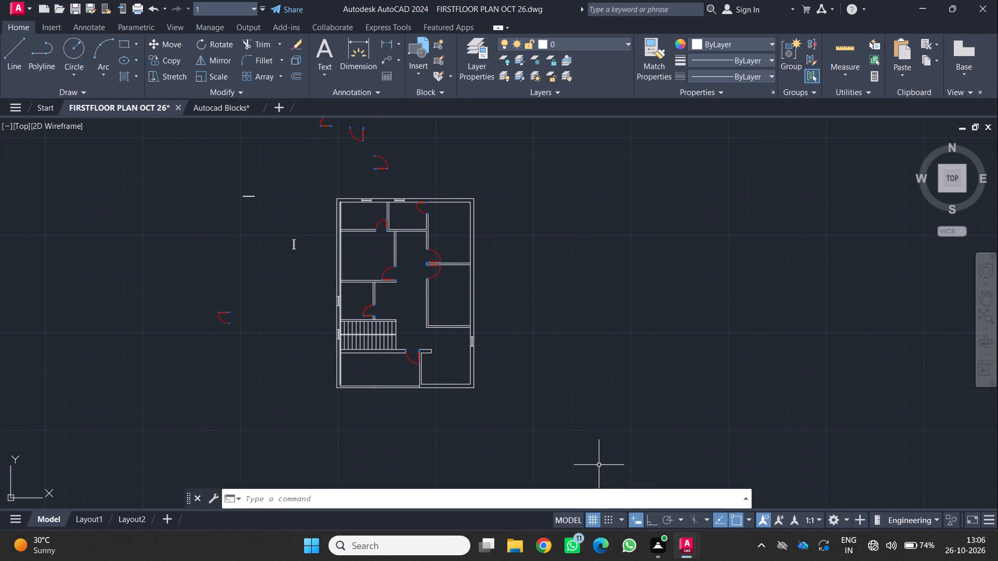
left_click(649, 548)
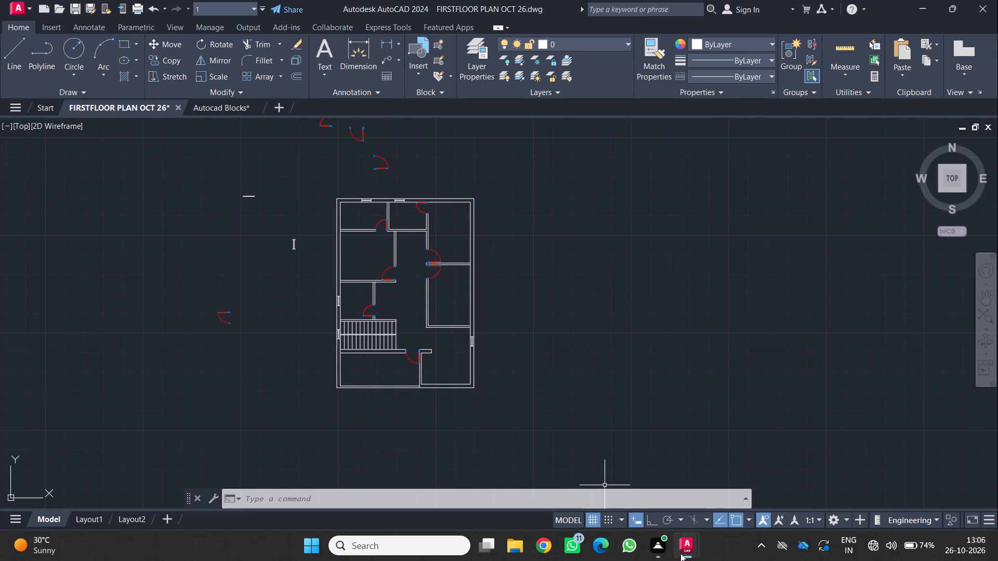
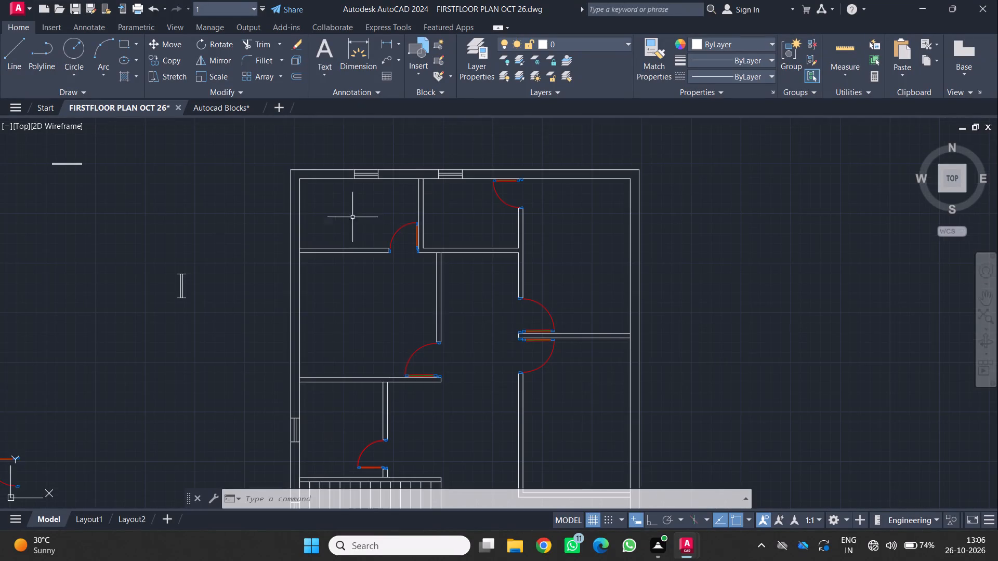
Draw a 9" horizontal line across the left exterior wall, beside the middle-left room, to mark one end of a window.
scroll(339, 220, "down", 2)
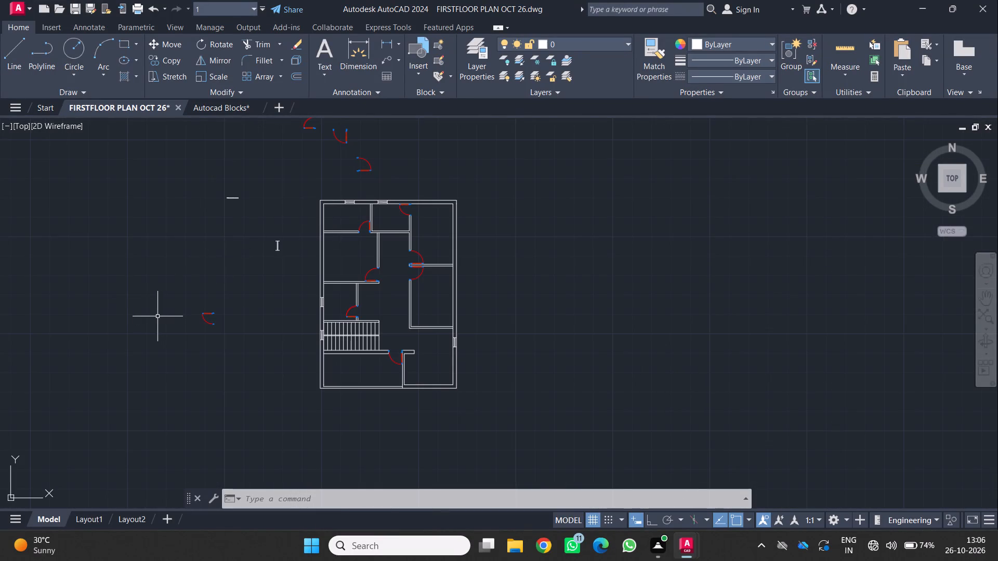
middle_click_drag(157, 315, 230, 339)
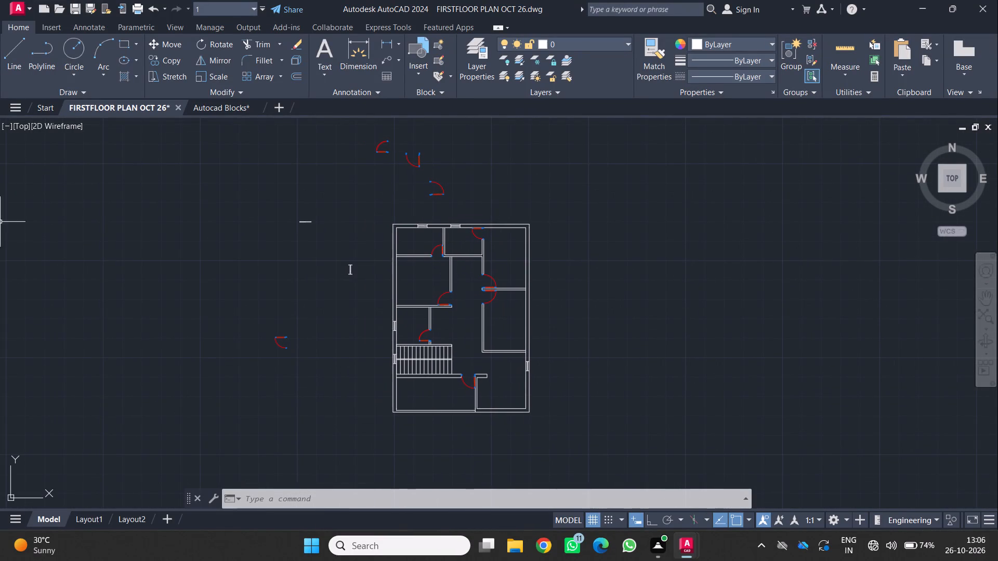
left_click(12, 45)
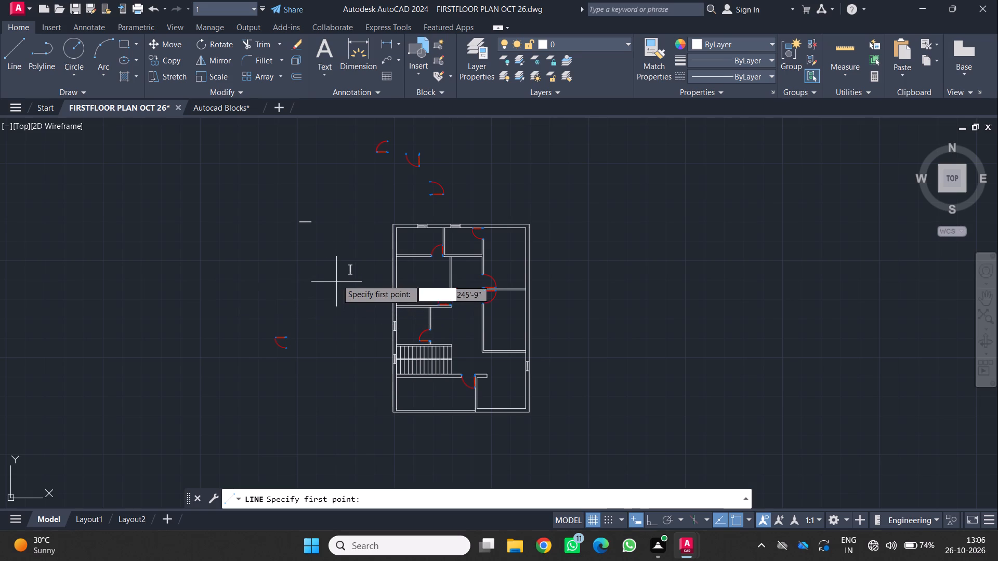
scroll(501, 255, "up", 1)
scroll(359, 275, "up", 1)
scroll(313, 277, "up", 2)
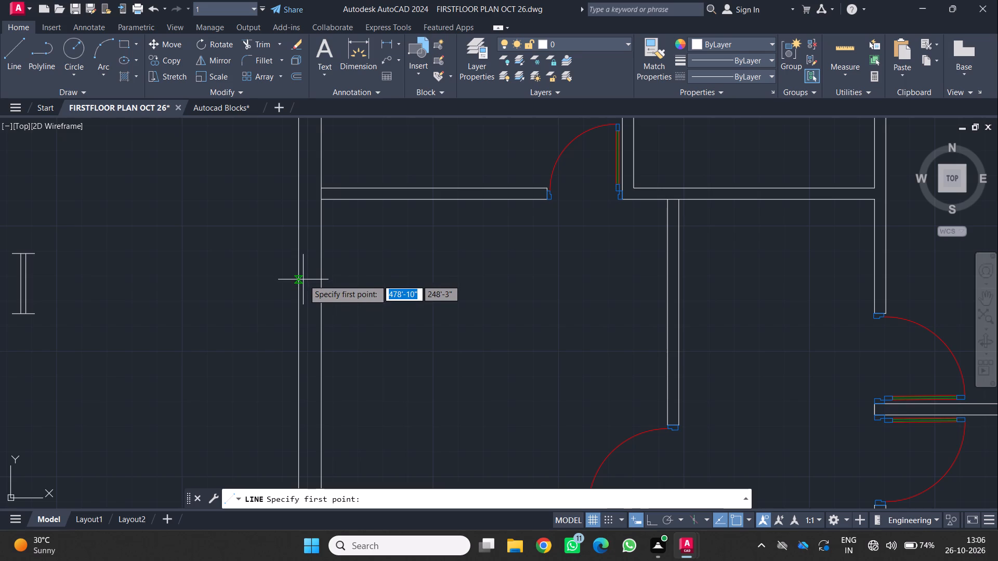
left_click(298, 278)
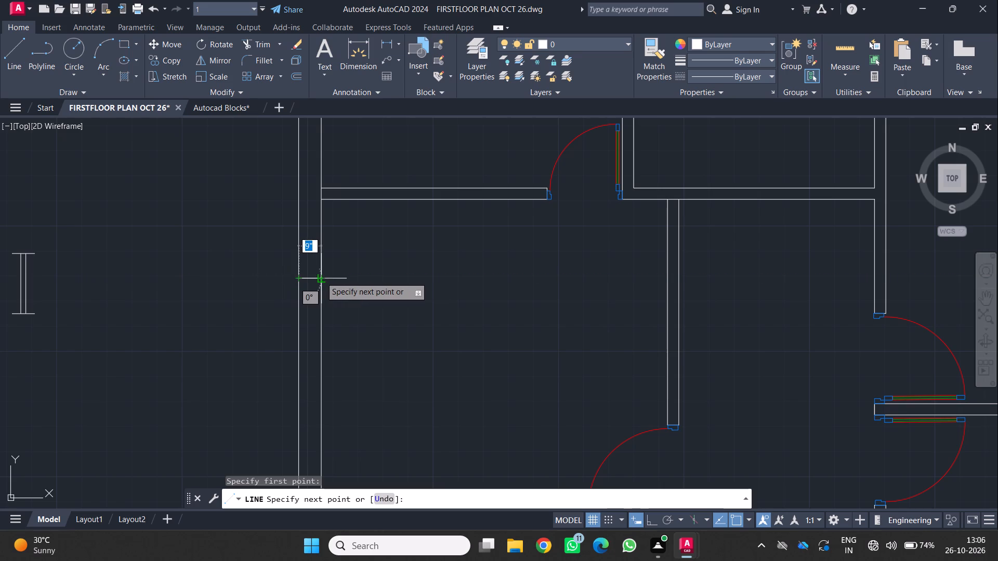
left_click_drag(325, 275, 331, 271)
key("space")
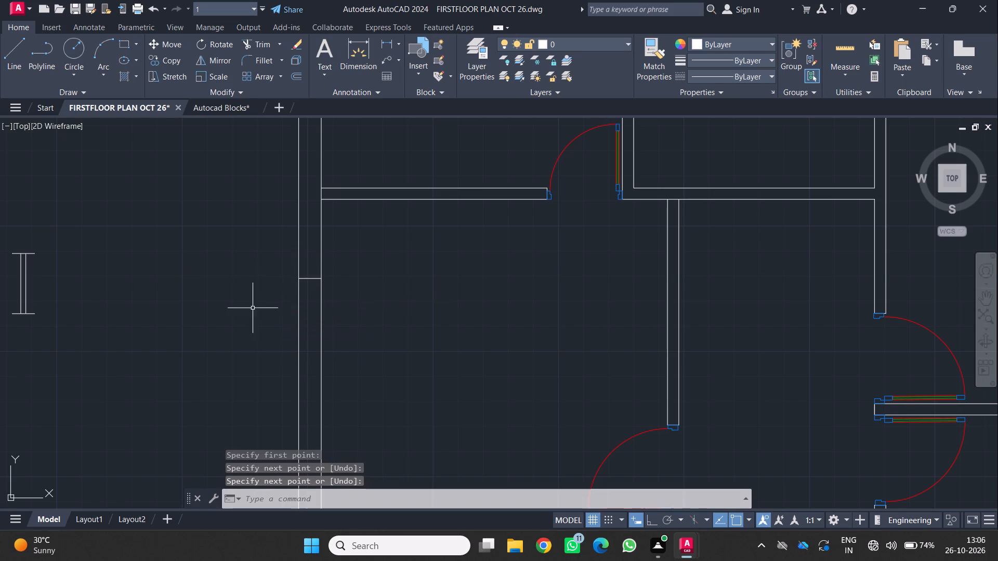
Offset the window's end line 4' downward along the left exterior wall.
middle_click_drag(316, 274, 343, 204)
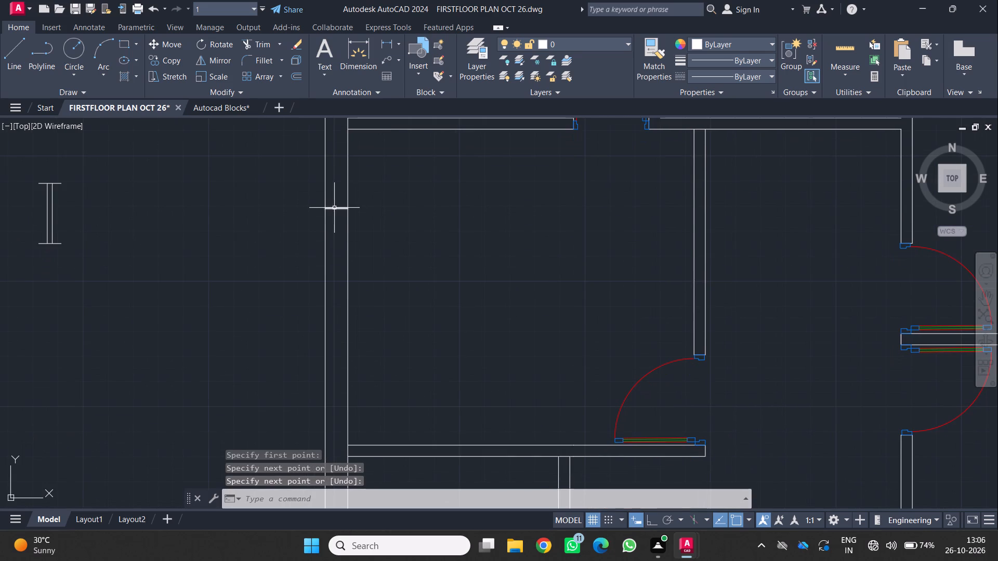
left_click(333, 209)
key("o")
key("Return")
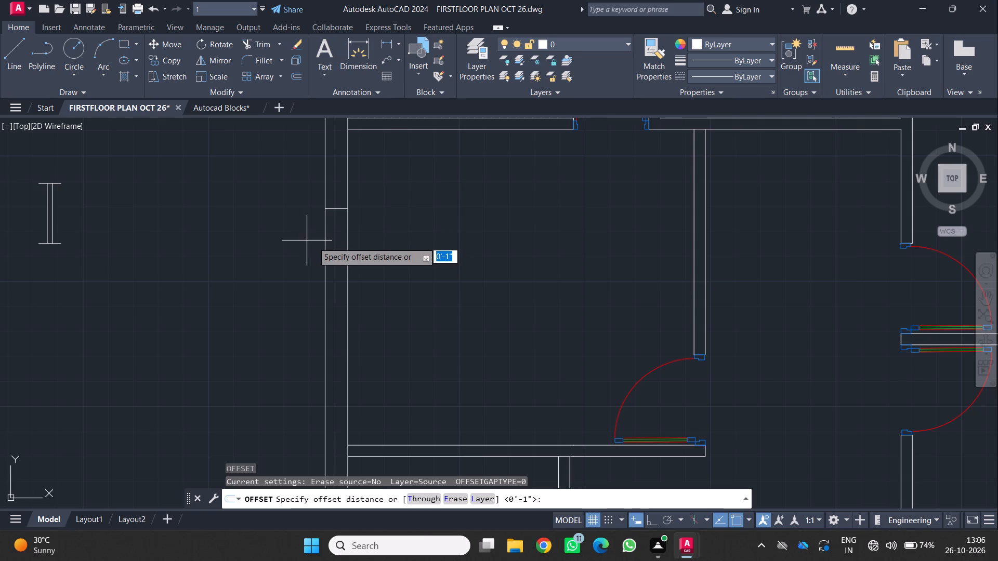
key("4")
key("apostrophe")
key("Return")
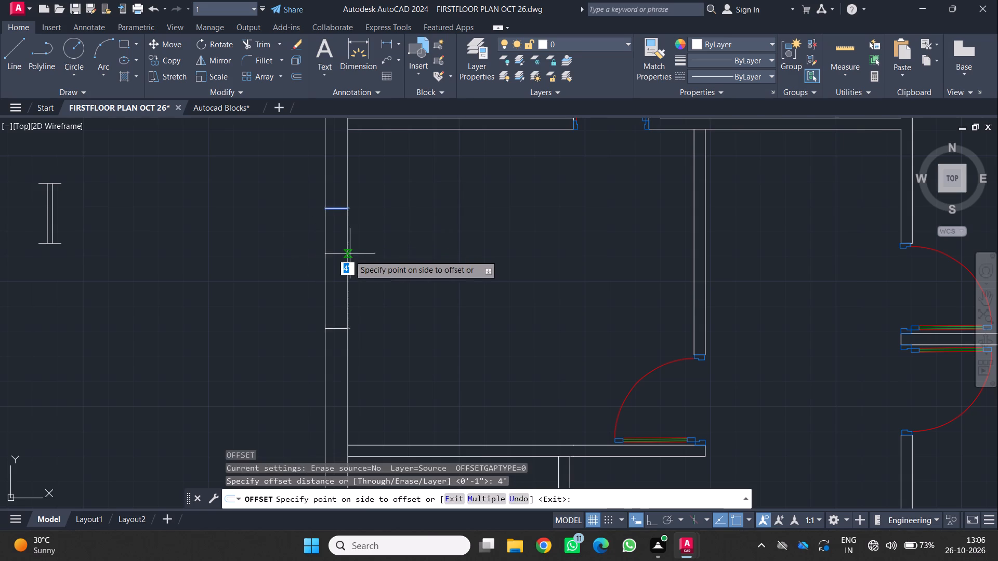
left_click(332, 259)
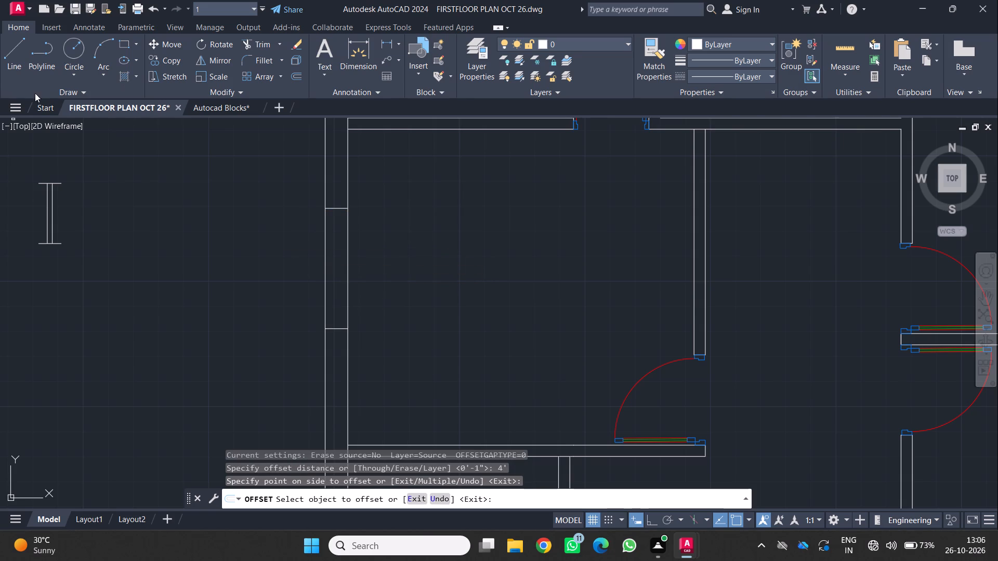
Draw a vertical line connecting the midpoints of the window's two end lines.
left_click_drag(14, 48, 26, 53)
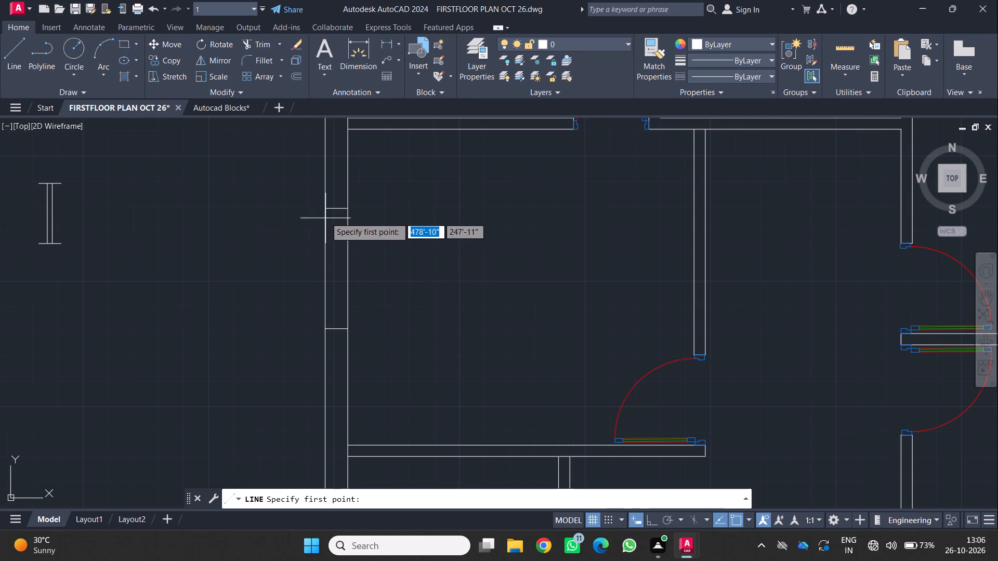
left_click(336, 208)
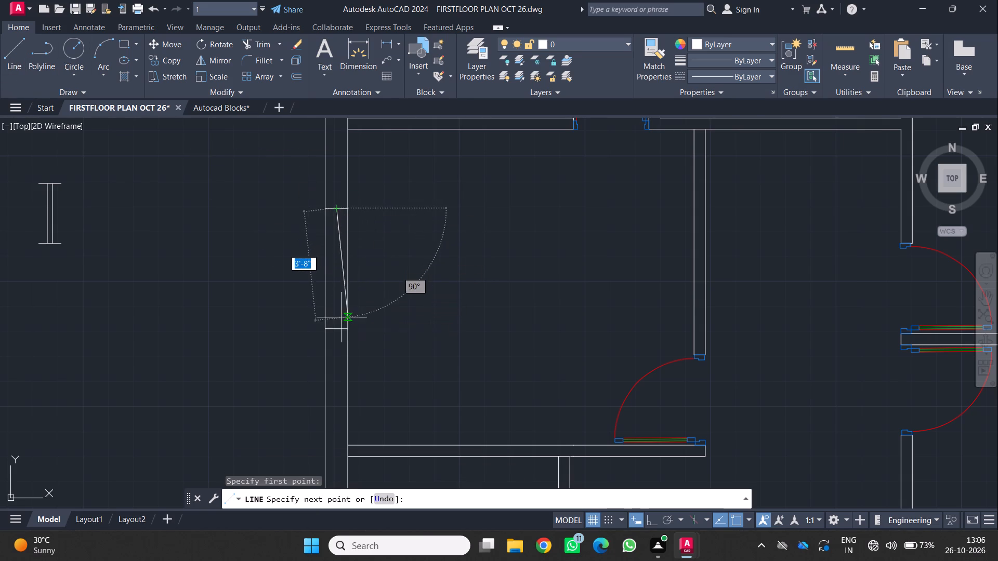
left_click(338, 330)
key("space")
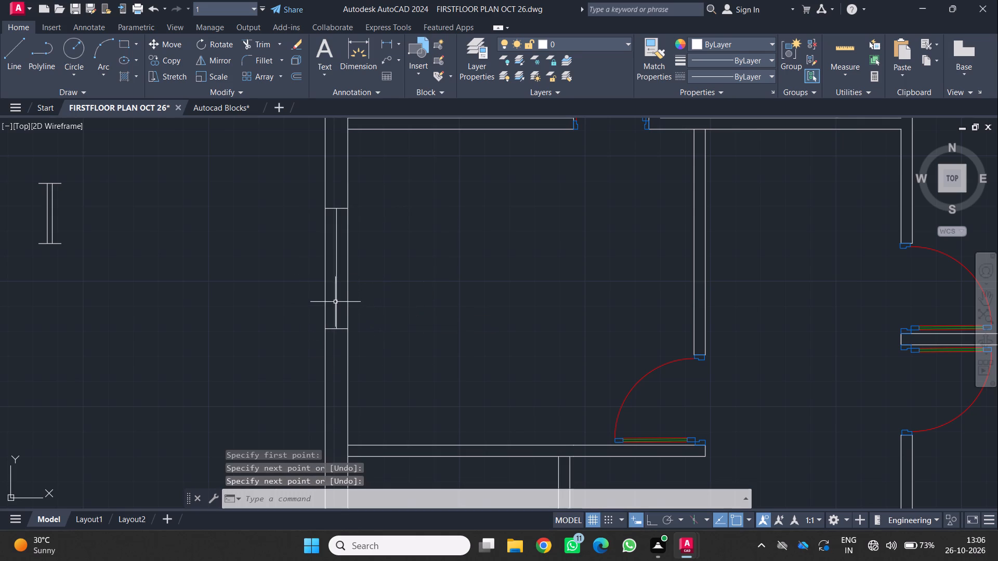
Offset the window's vertical centre line 1" to each side.
left_click(338, 301)
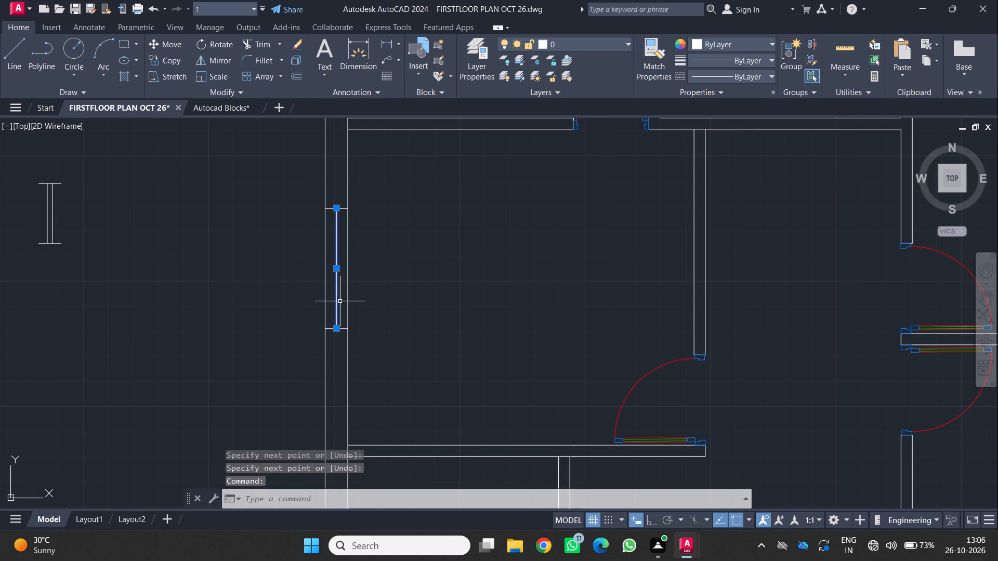
key("o")
key("Return")
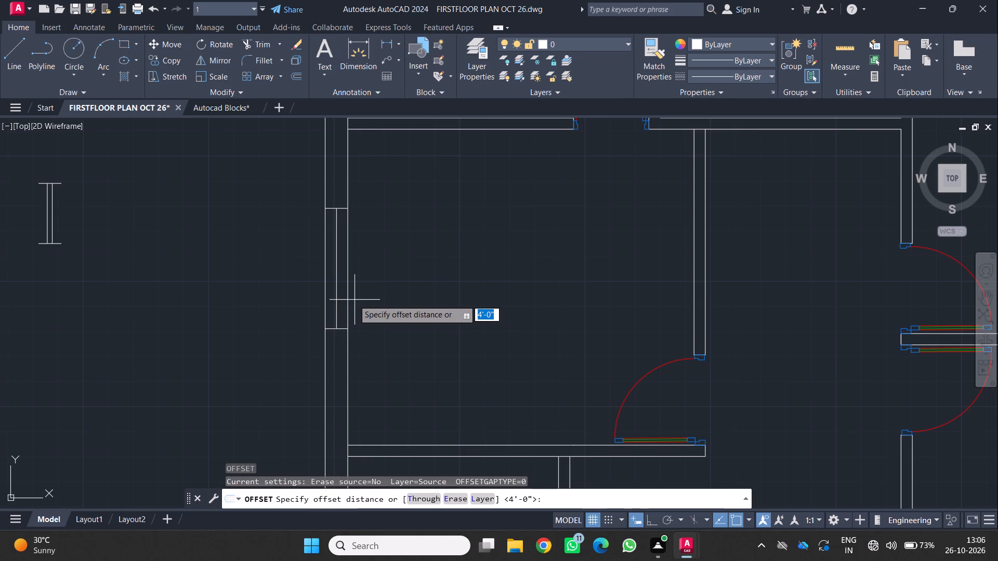
key("1")
key("Return")
left_click(354, 300)
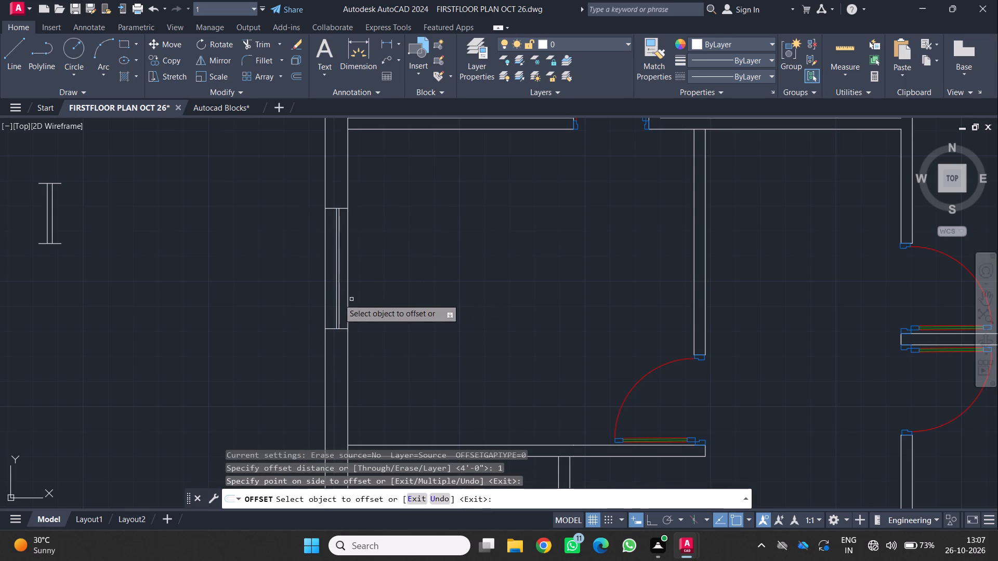
left_click(337, 297)
left_click(332, 297)
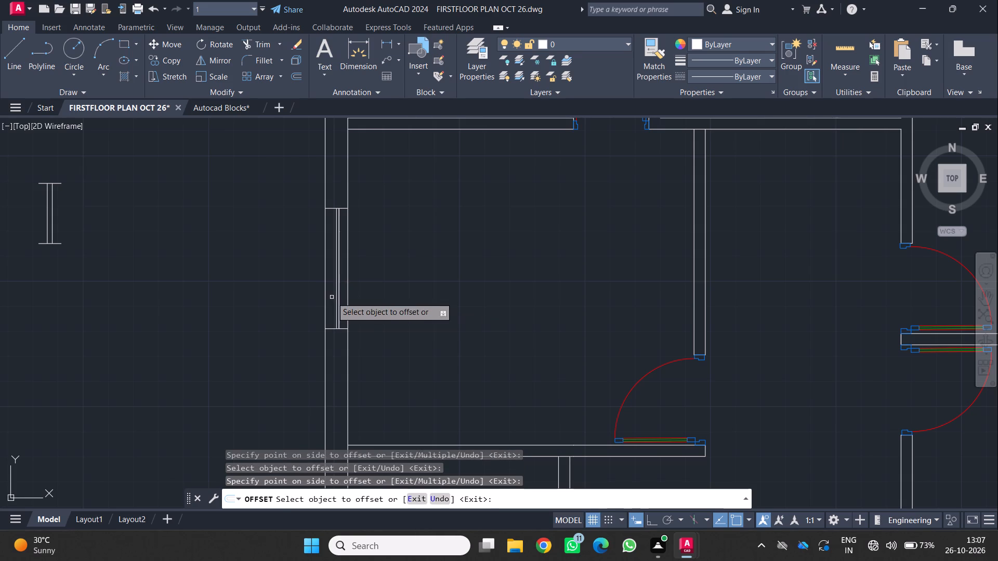
scroll(333, 301, "up", 3)
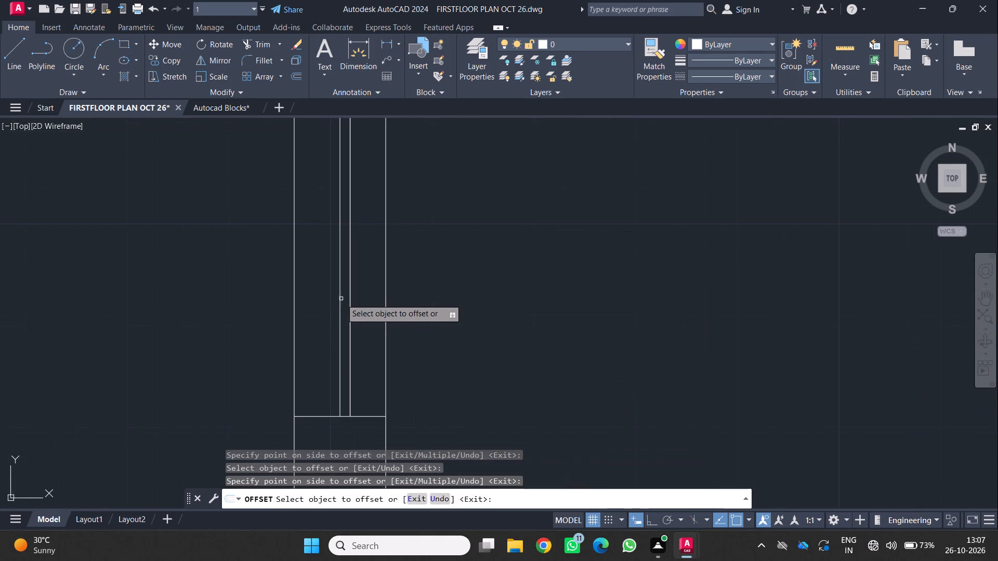
left_click(341, 299)
left_click(325, 299)
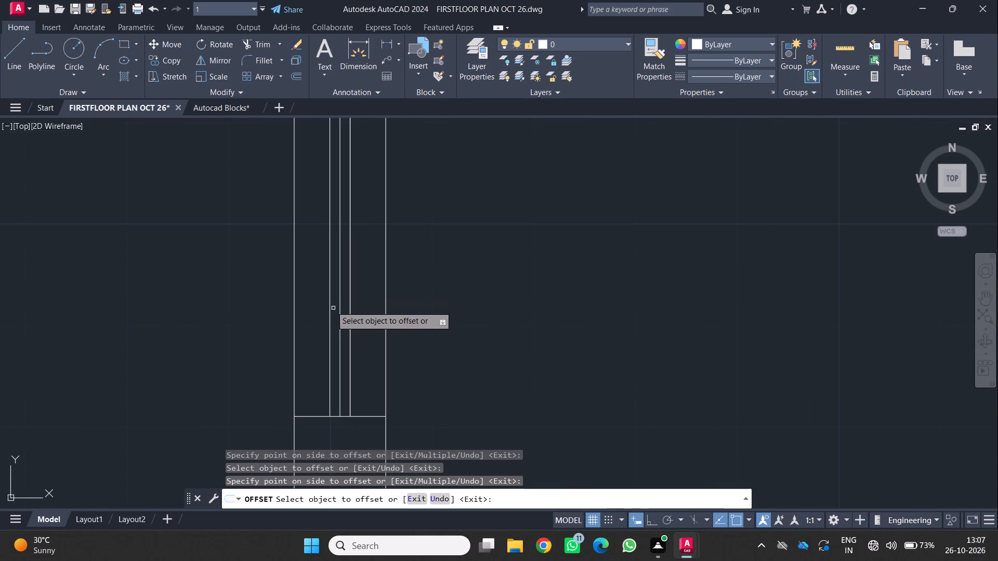
key("Escape")
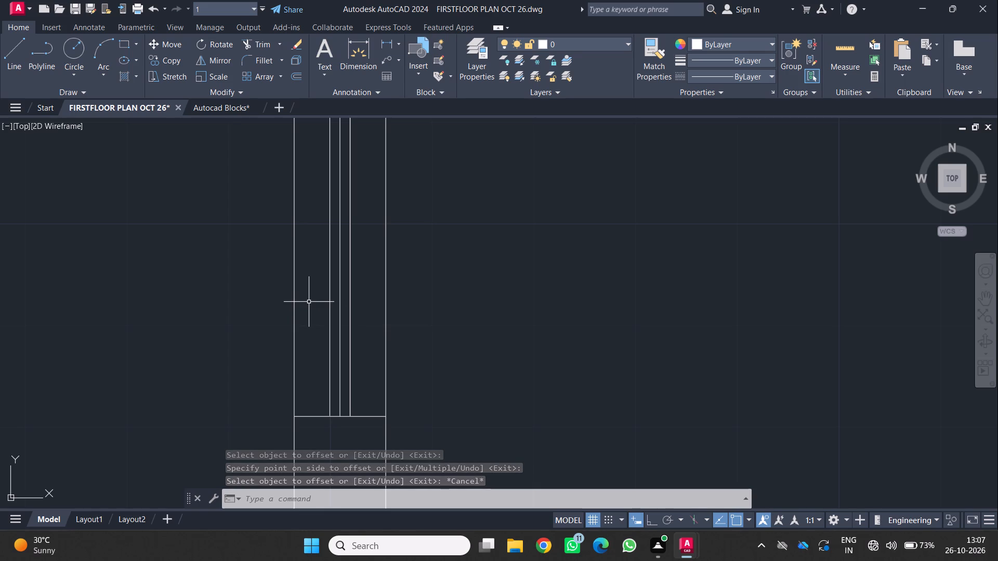
Delete the original centre line between the two offset window lines.
left_click(340, 331)
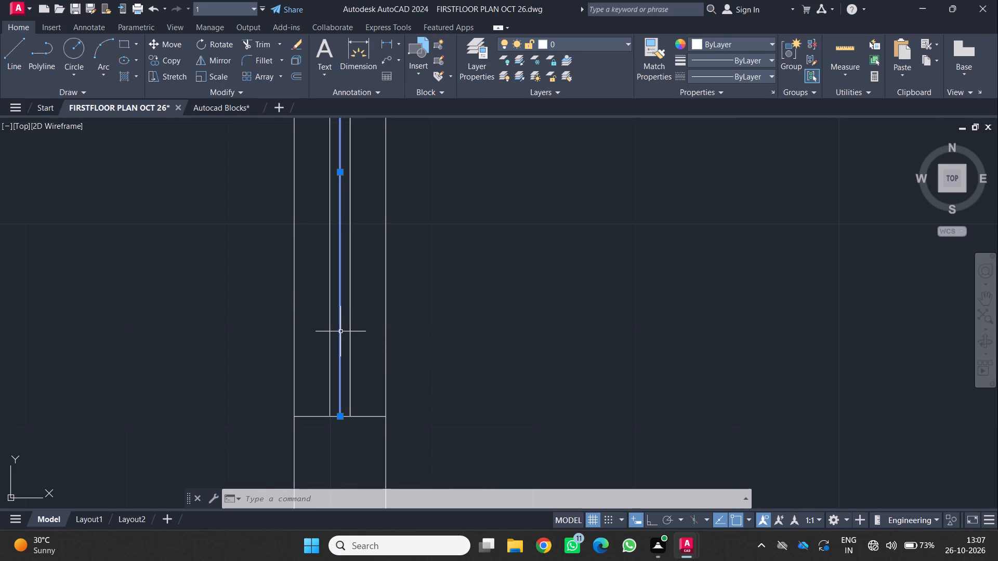
key("Delete")
Copy the 4' window from its upper corner on the left exterior wall to the right exterior wall of the upper-right room.
scroll(353, 330, "down", 3)
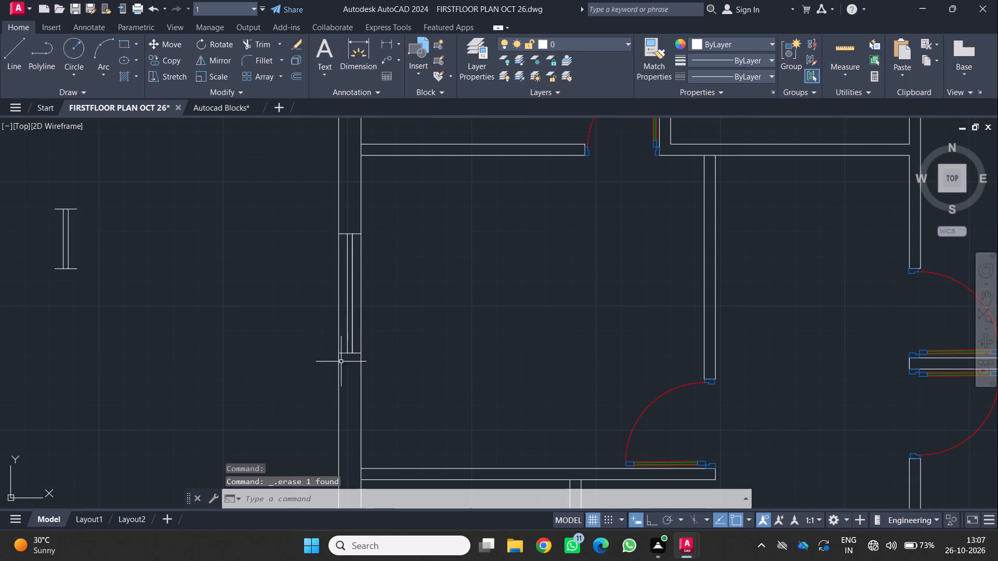
scroll(347, 382, "down", 2)
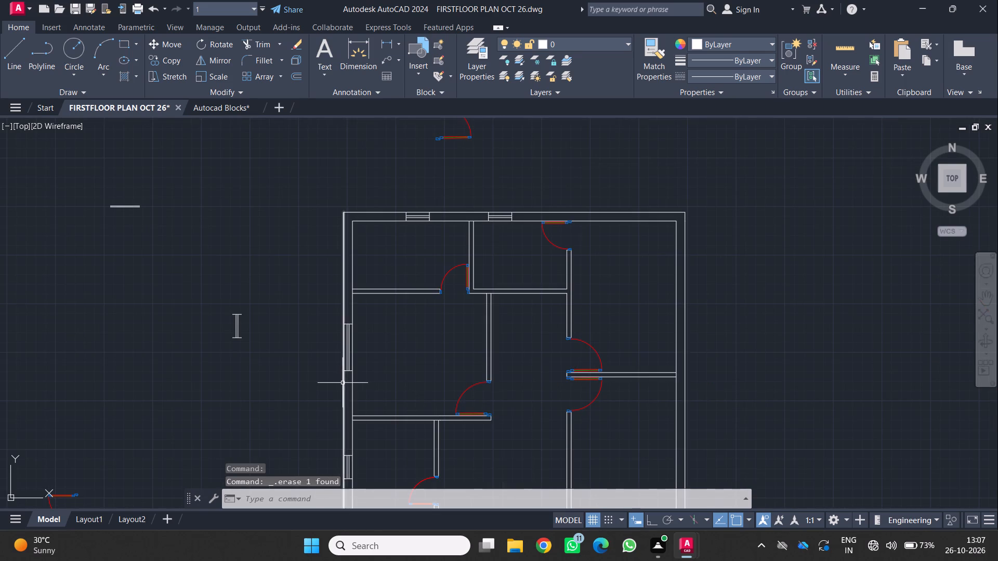
scroll(339, 353, "up", 2)
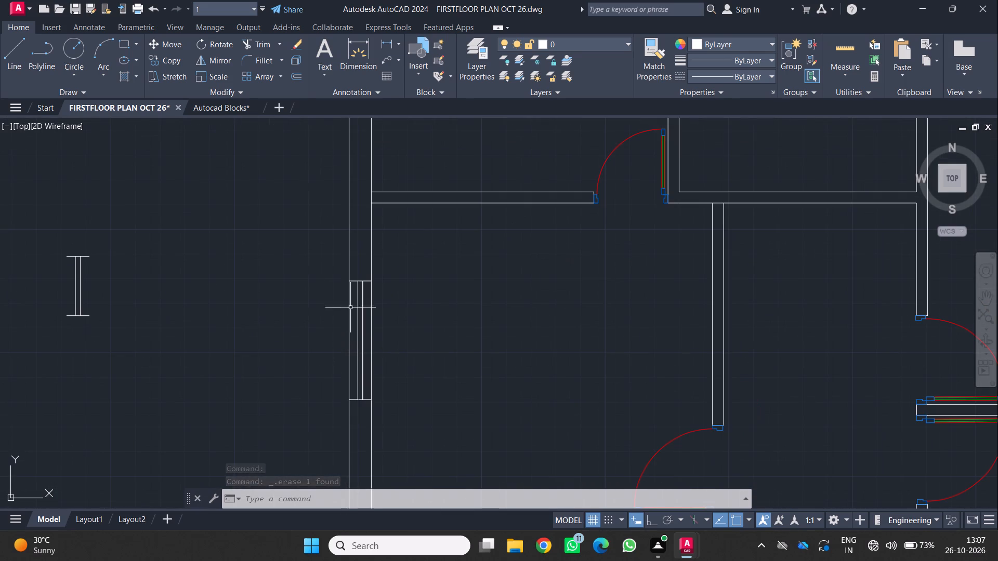
scroll(338, 269, "up", 3)
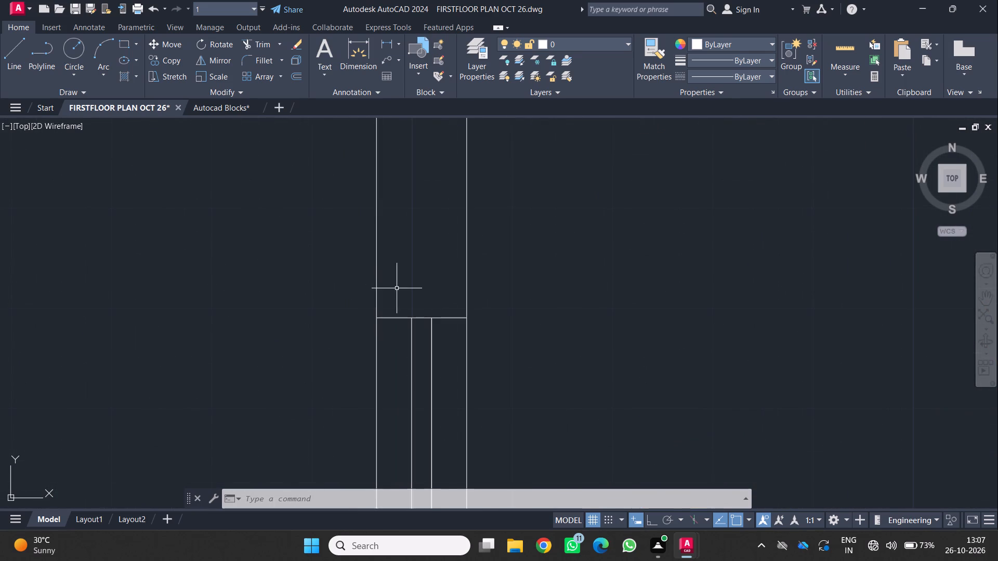
left_click(397, 288)
scroll(390, 288, "down", 4)
scroll(388, 389, "up", 6)
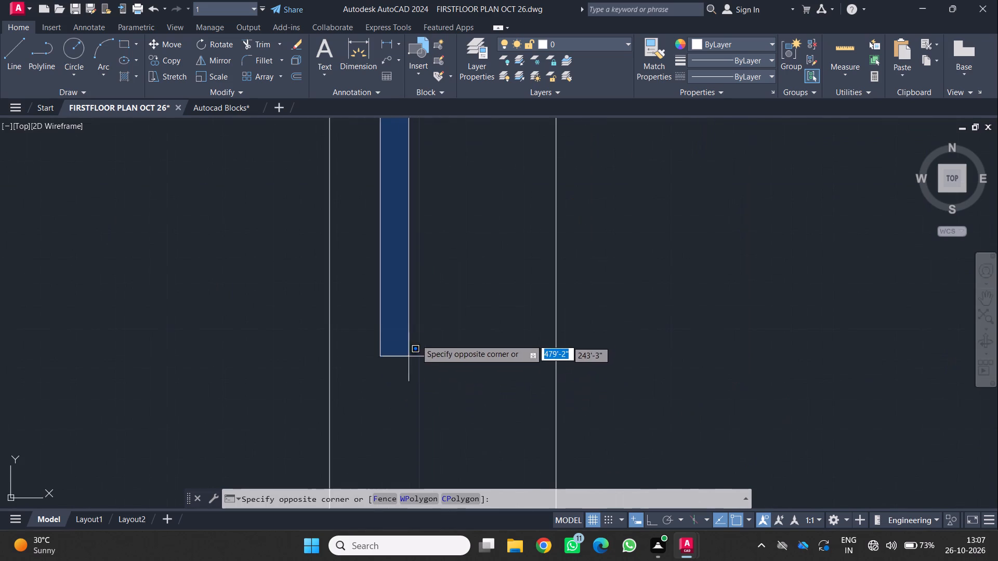
scroll(457, 304, "down", 3)
middle_click_drag(466, 285, 482, 391)
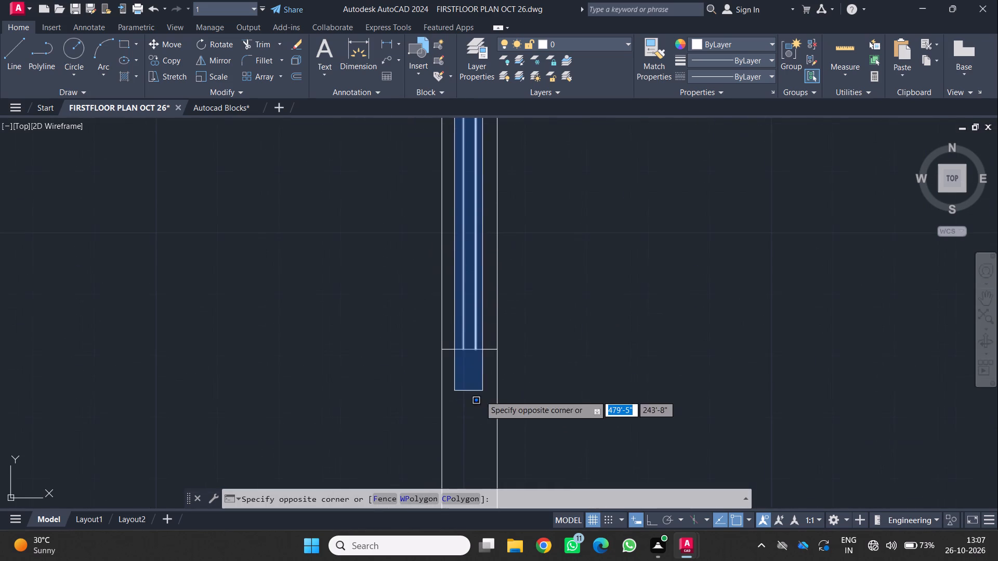
left_click(482, 358)
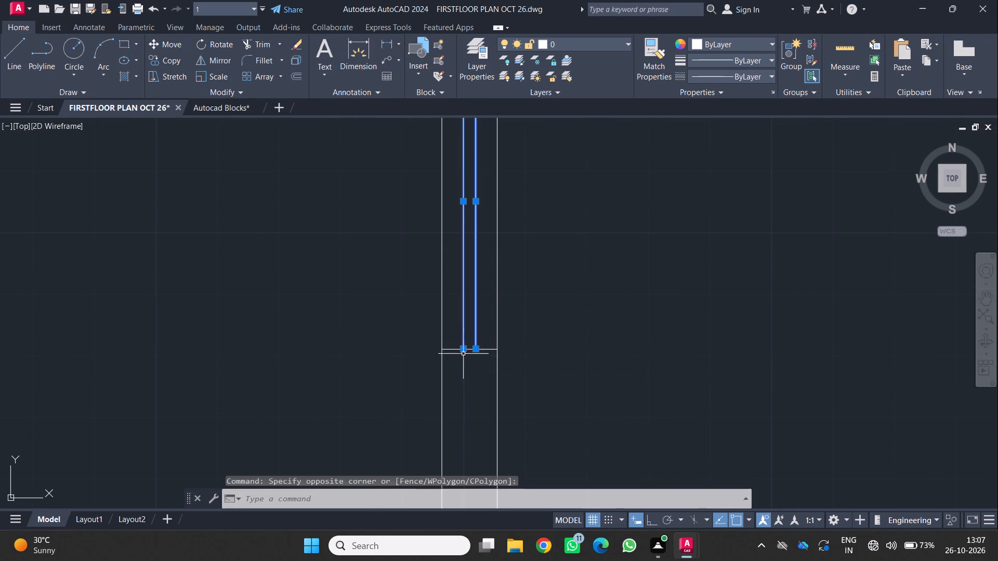
left_click(450, 351)
scroll(448, 338, "down", 3)
scroll(441, 241, "up", 2)
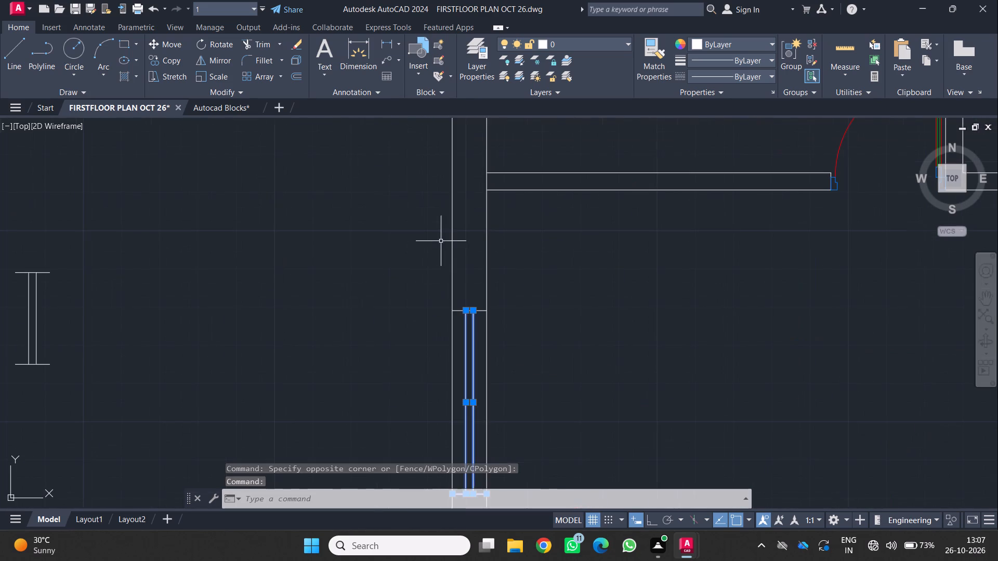
scroll(466, 330, "up", 3)
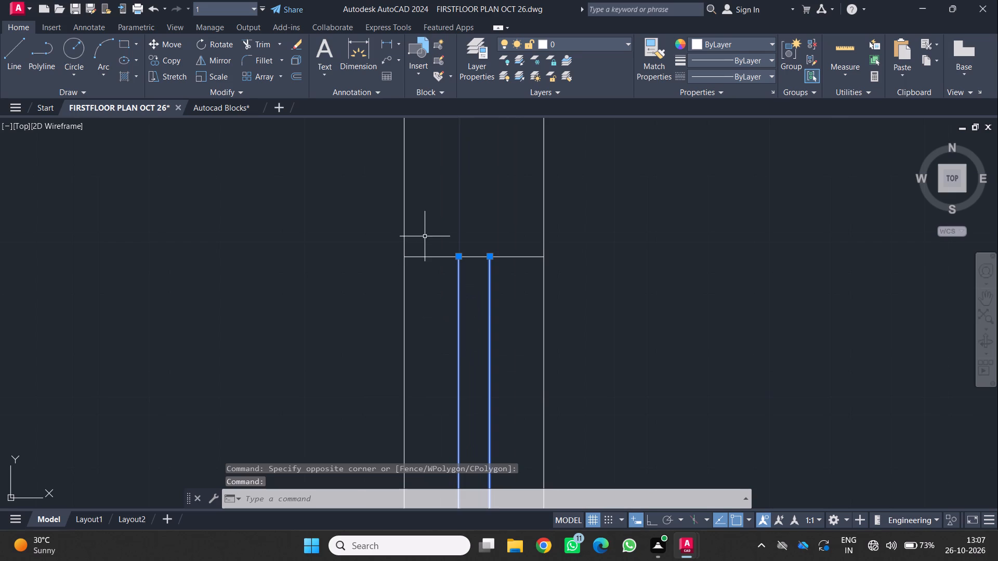
left_click(422, 257)
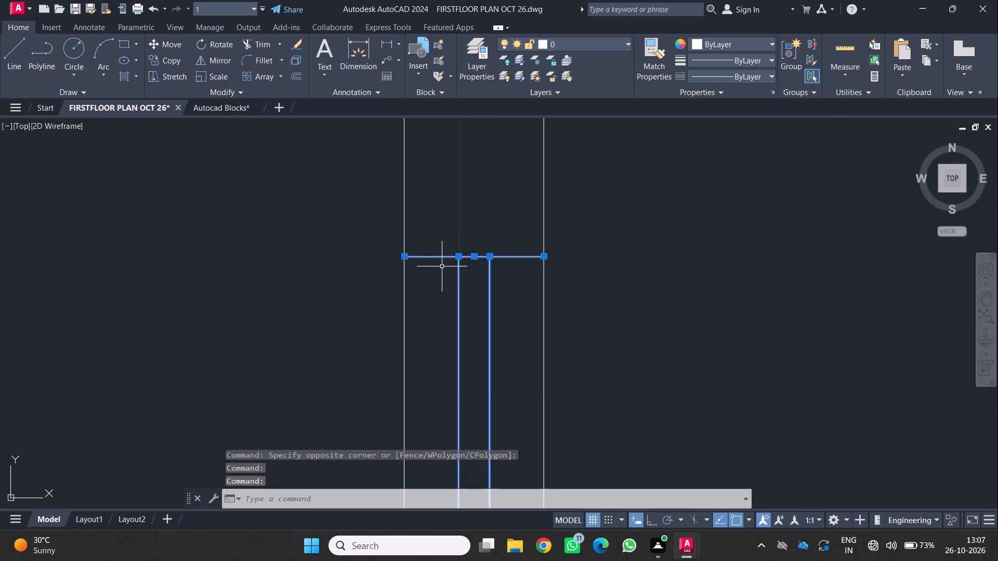
type("cp")
key("Return")
scroll(409, 255, "up", 2)
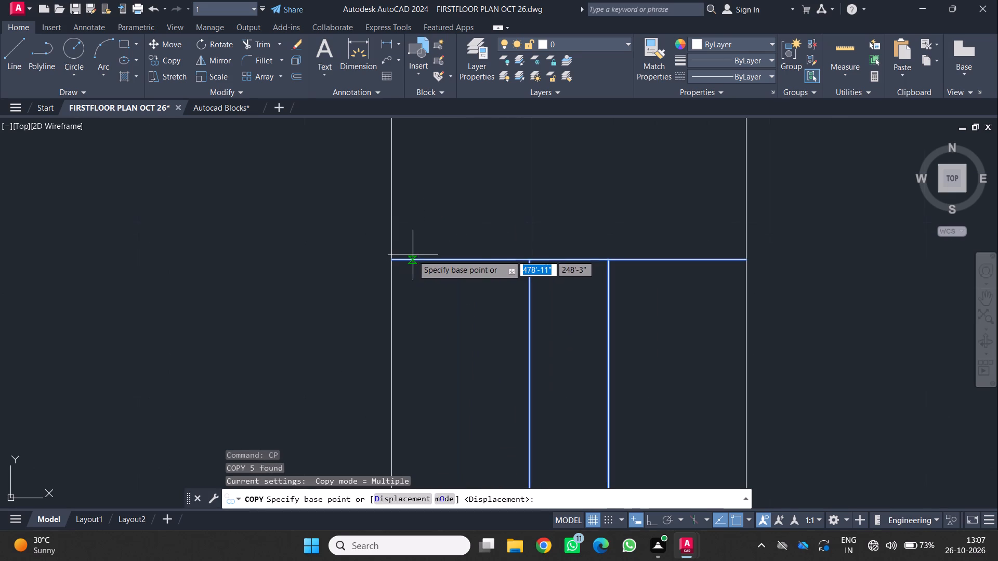
left_click(393, 257)
scroll(393, 257, "down", 4)
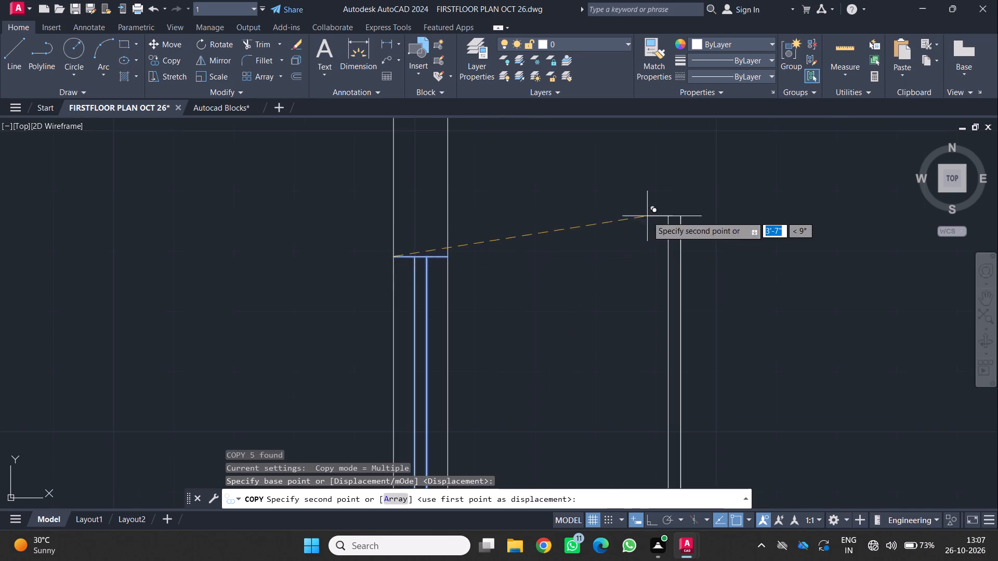
scroll(623, 222, "down", 4)
middle_click_drag(673, 199, 481, 294)
middle_click(481, 294)
scroll(624, 259, "up", 1)
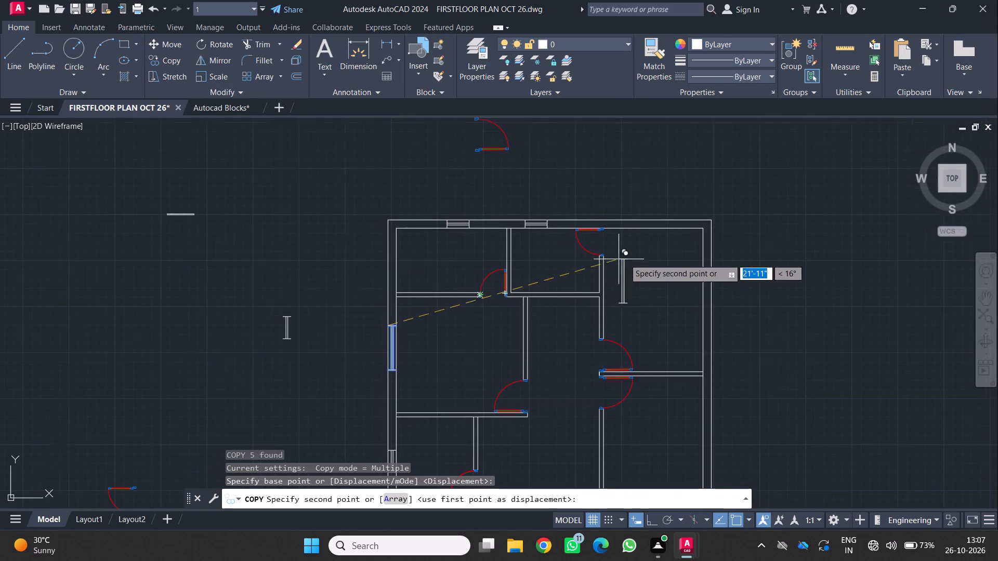
scroll(629, 257, "up", 1)
middle_click_drag(745, 261, 637, 264)
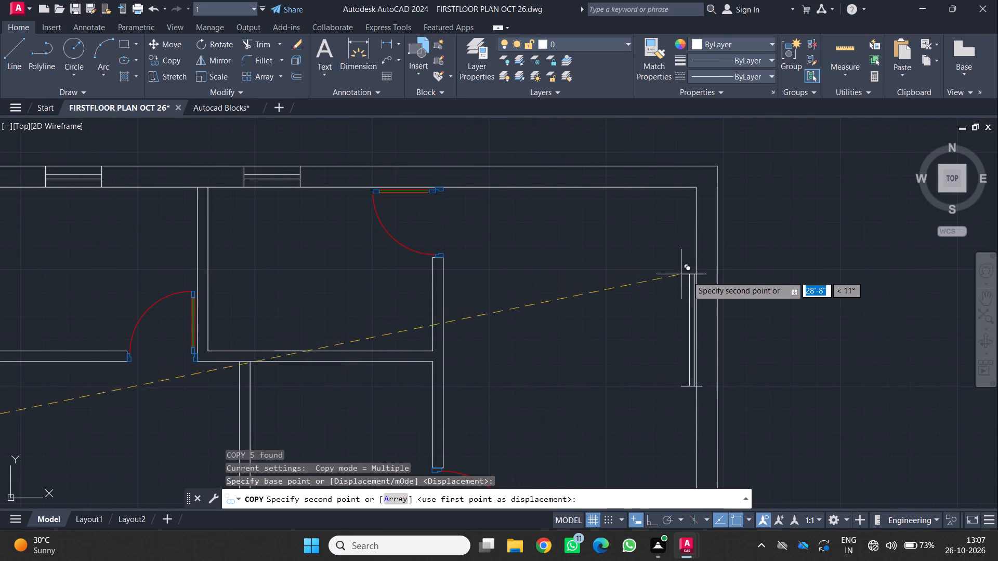
scroll(692, 287, "up", 3)
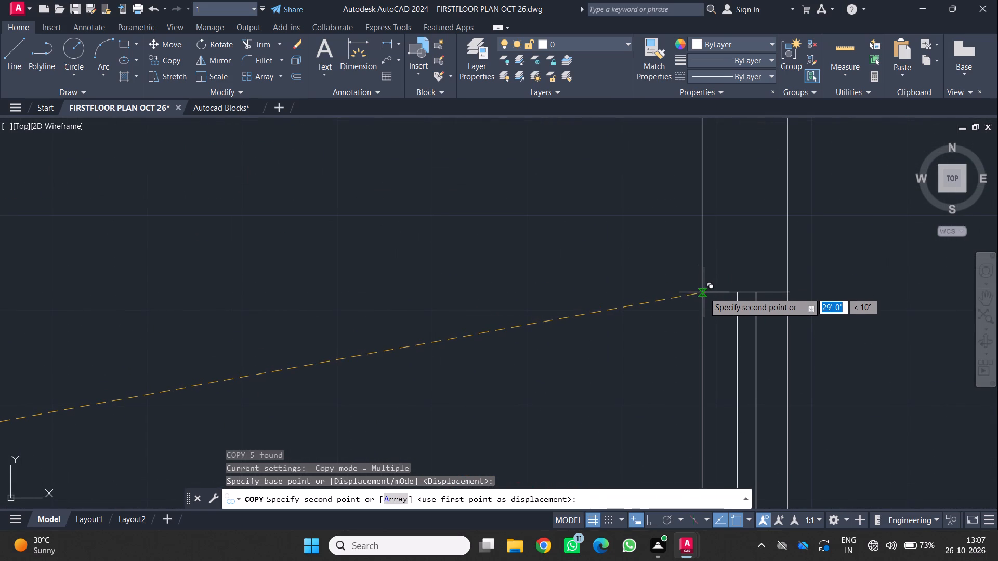
scroll(702, 291, "up", 2)
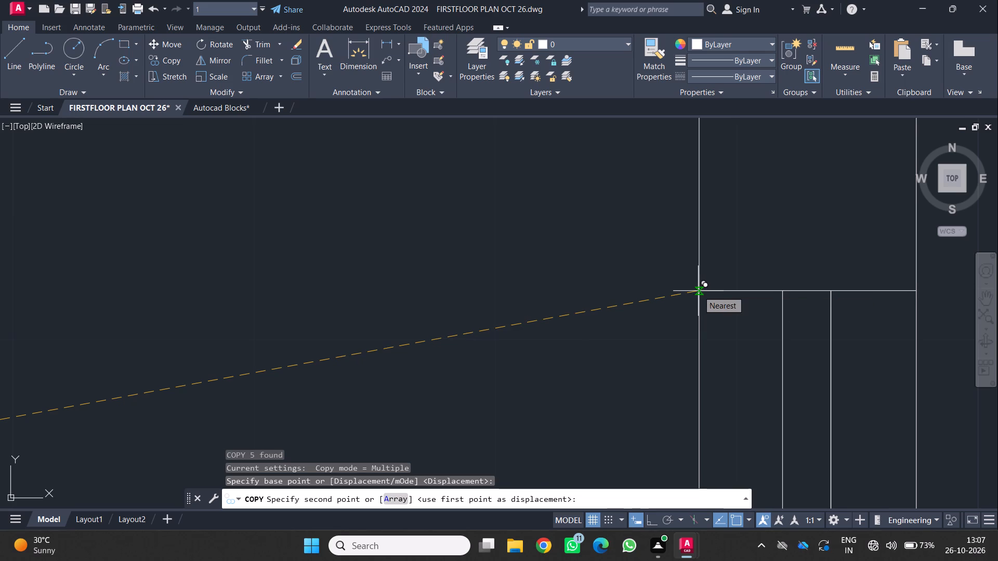
left_click(698, 291)
Place another copy of the 4' window on the right exterior wall, in the room just below the partition with the paired doors.
scroll(761, 267, "down", 4)
scroll(686, 299, "down", 3)
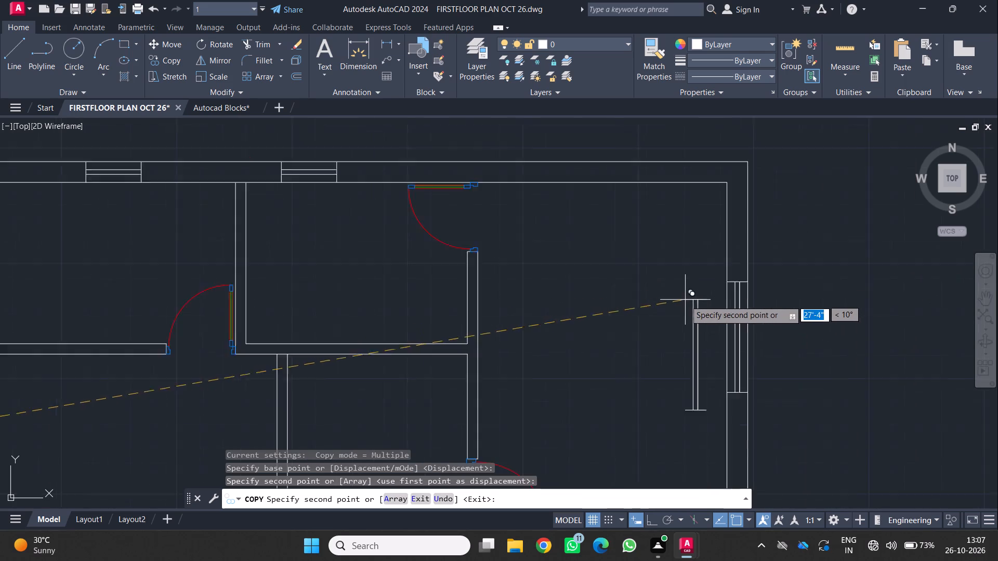
scroll(685, 300, "down", 1)
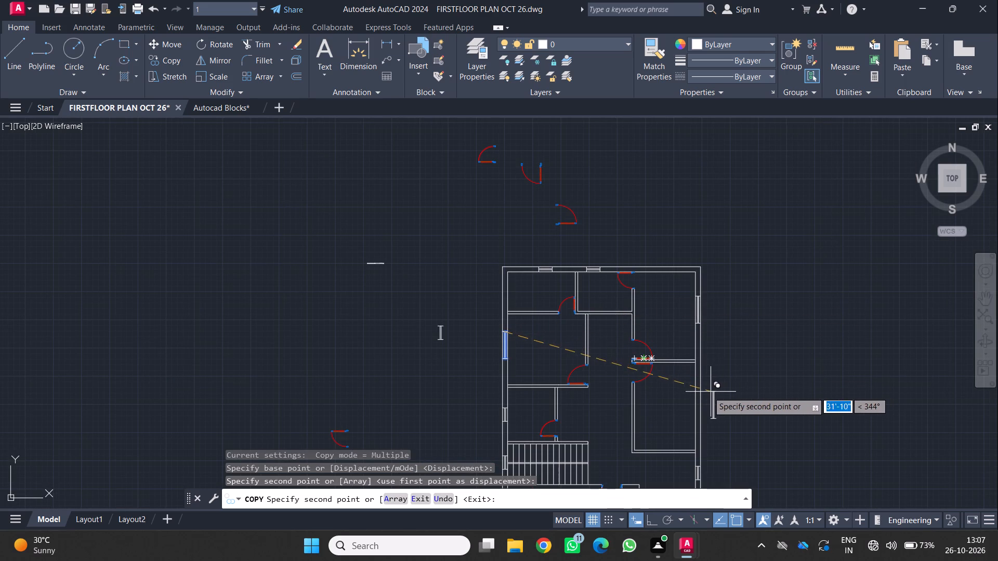
scroll(692, 392, "up", 4)
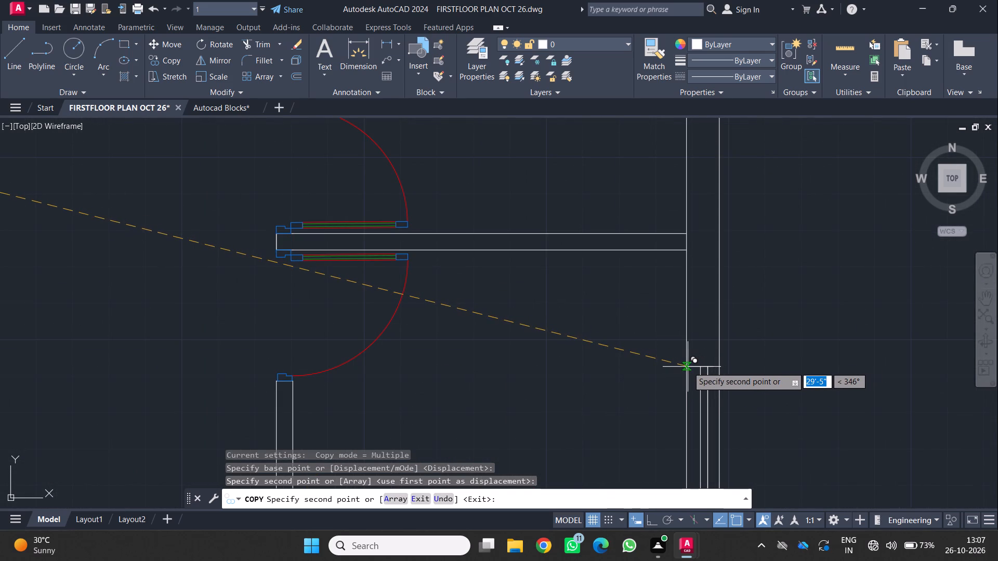
left_click(687, 366)
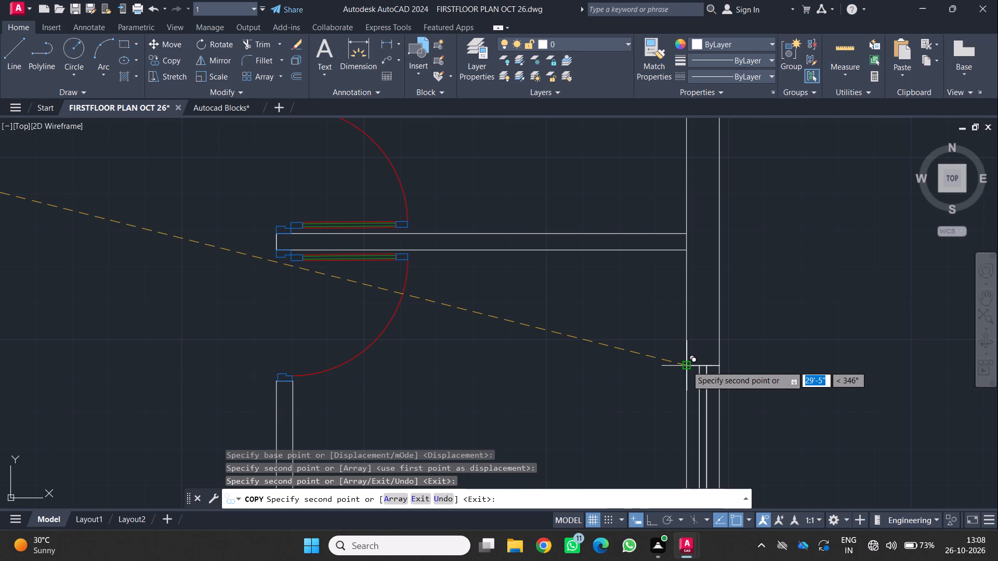
scroll(687, 365, "down", 3)
scroll(598, 387, "down", 2)
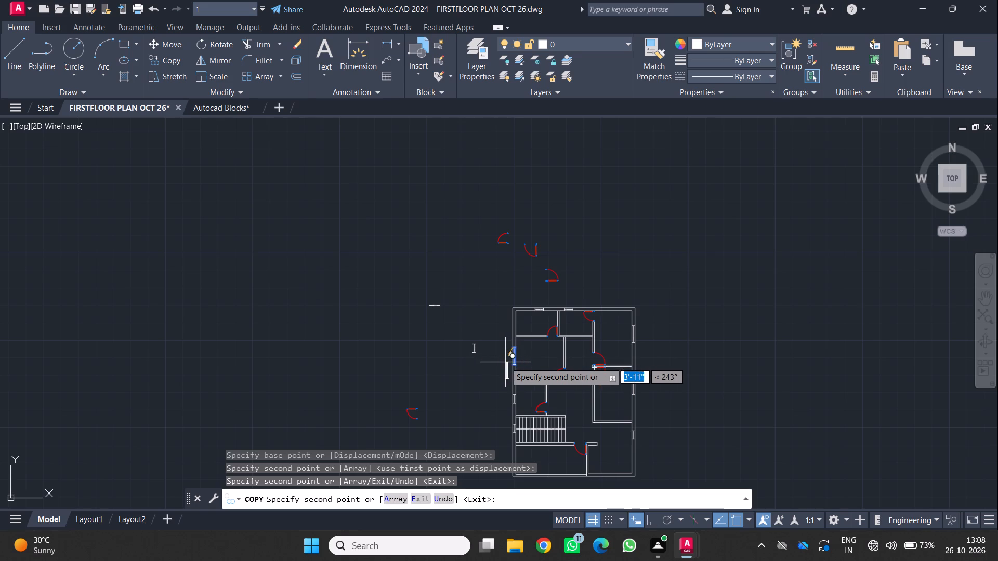
key("Escape")
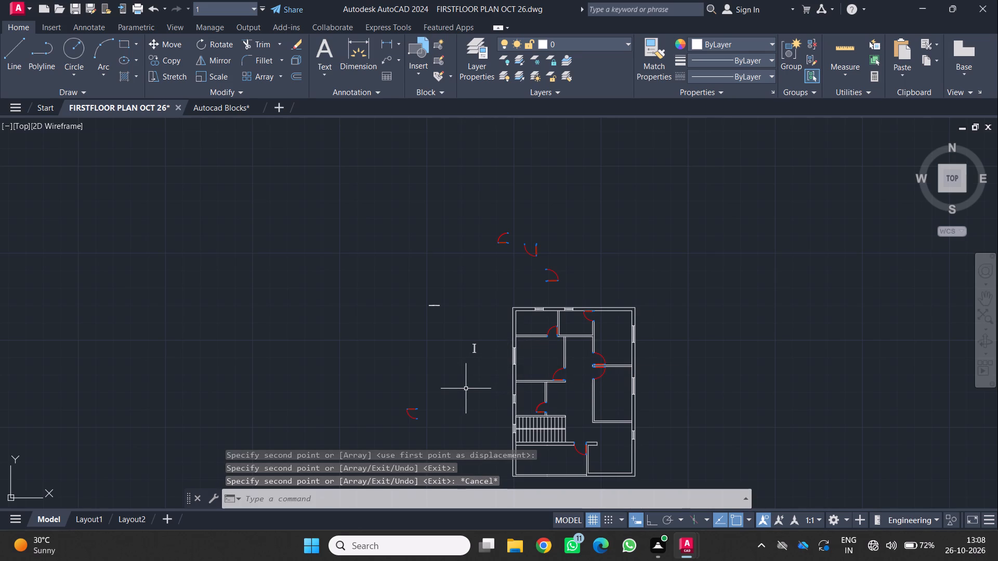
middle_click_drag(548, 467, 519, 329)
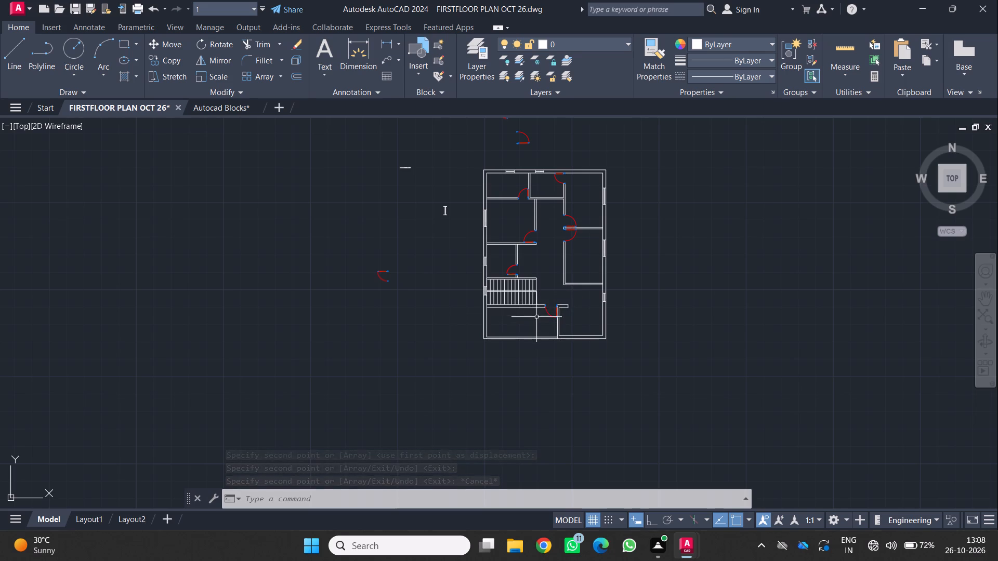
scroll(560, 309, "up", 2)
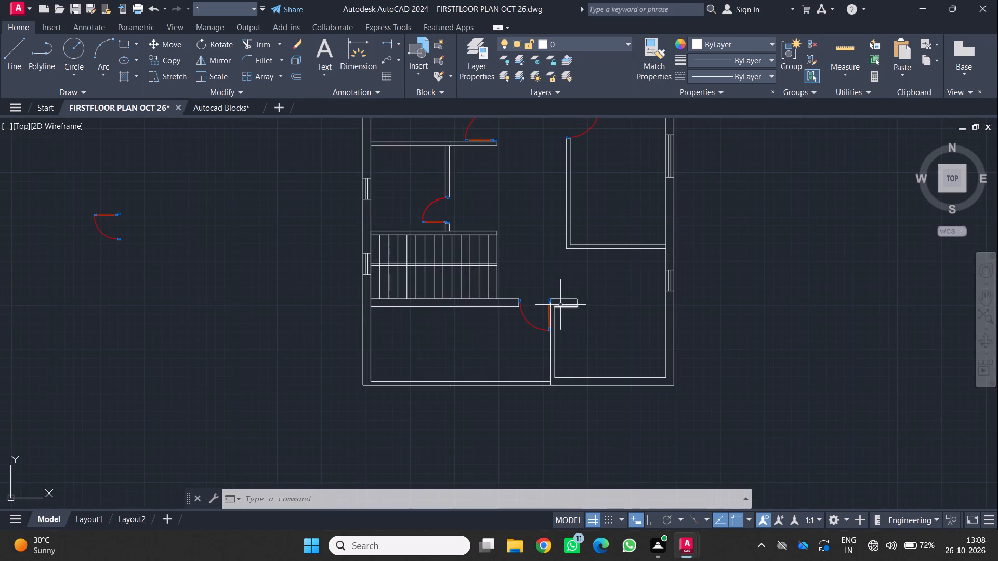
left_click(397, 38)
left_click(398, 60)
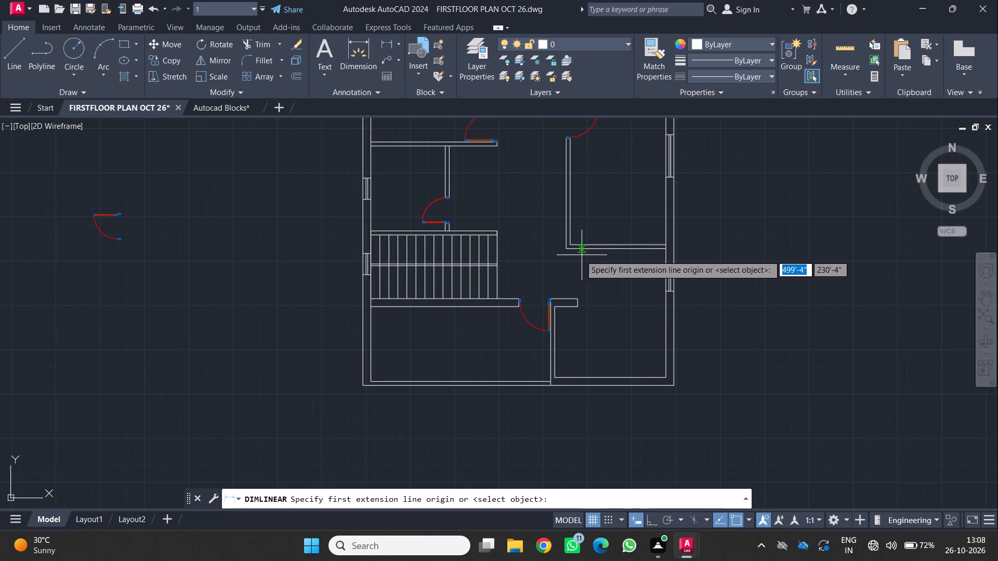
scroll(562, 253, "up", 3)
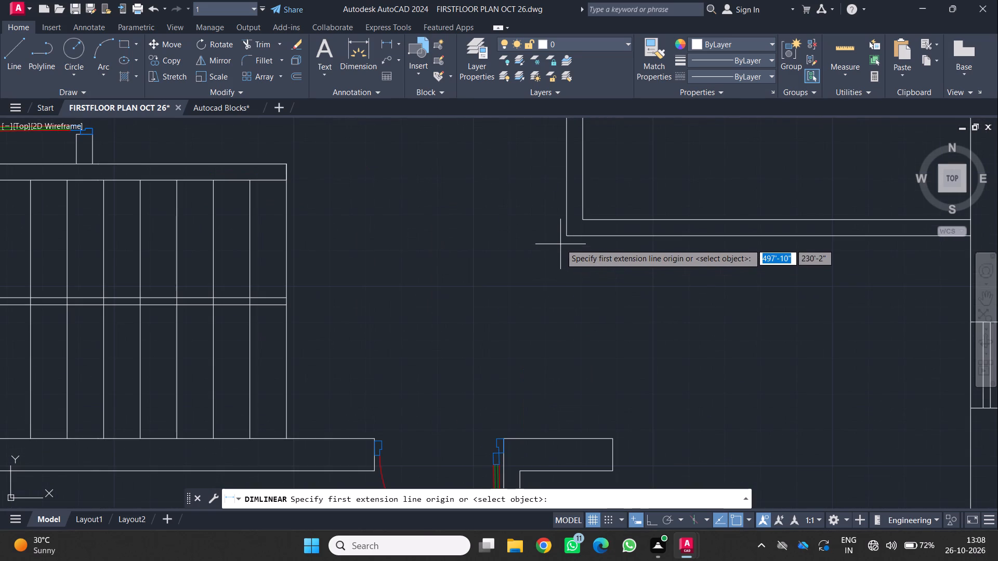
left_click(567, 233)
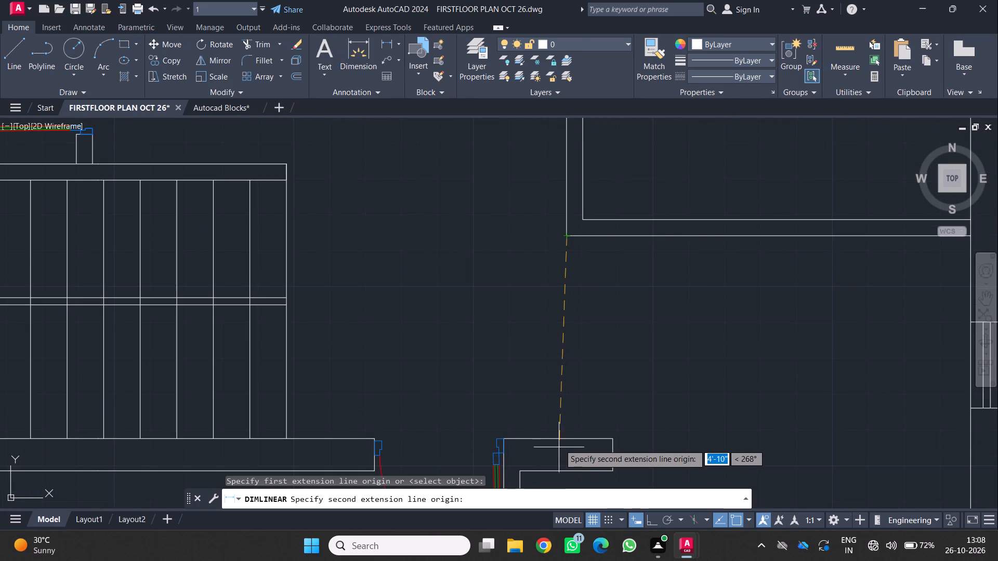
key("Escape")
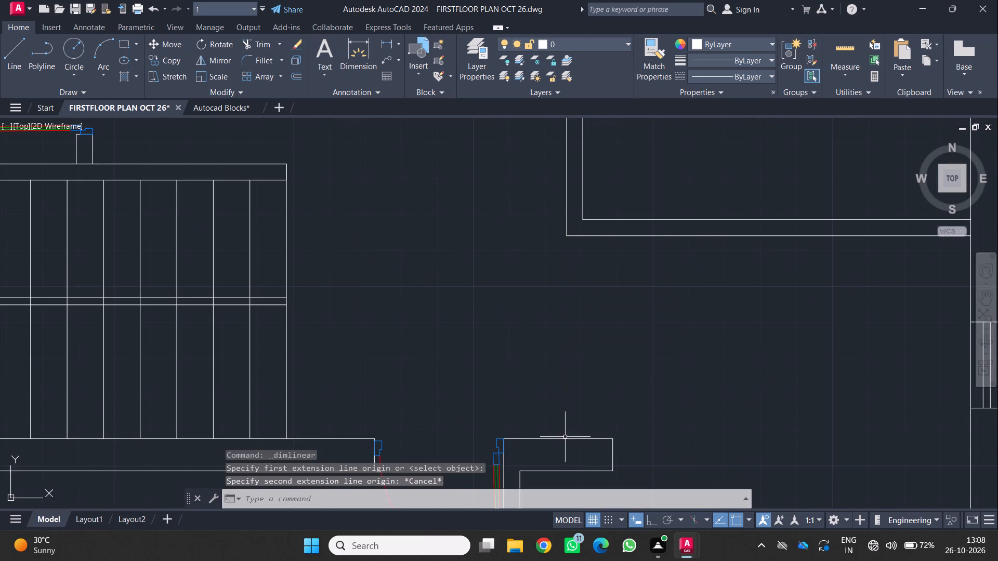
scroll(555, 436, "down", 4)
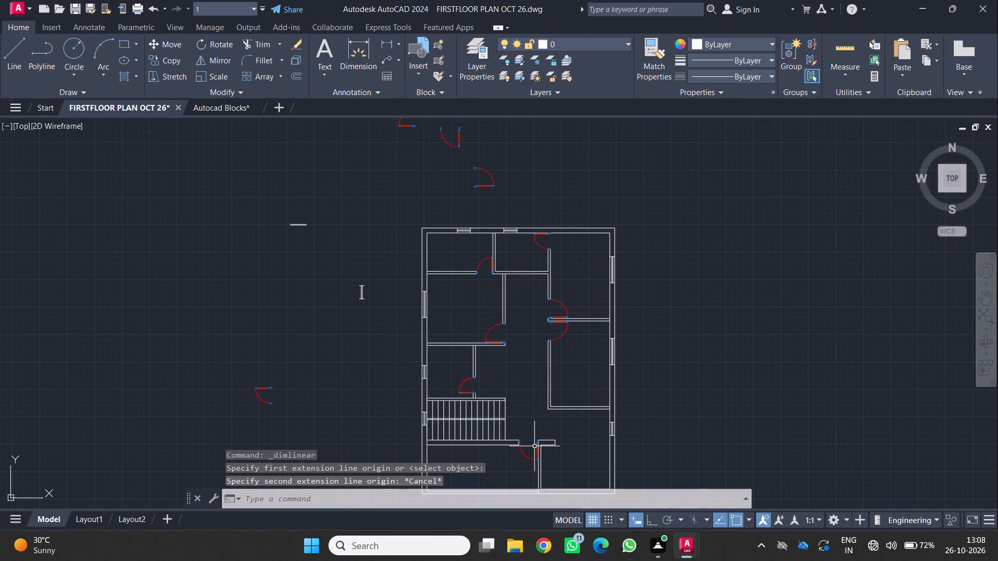
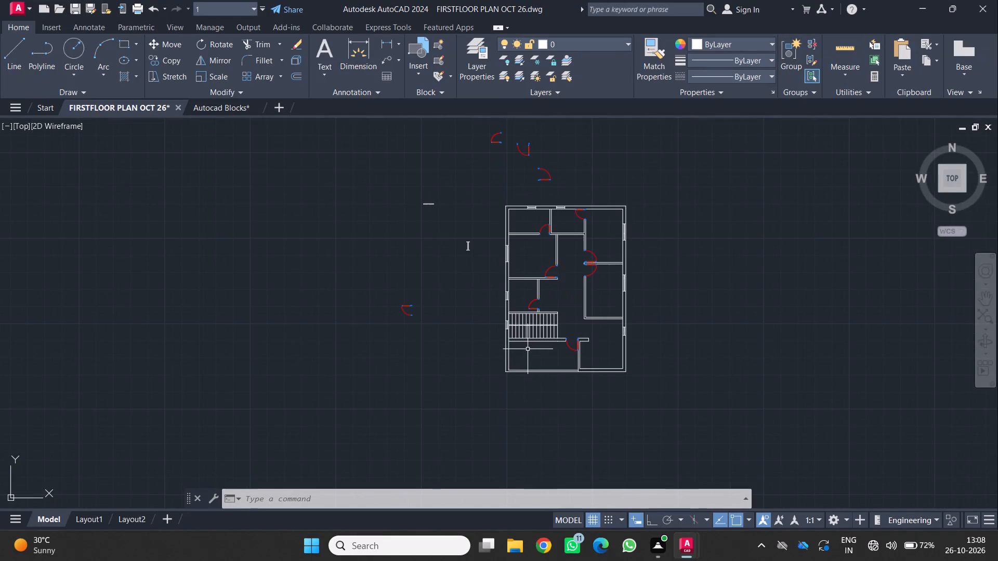
Add the multiline text title "FIRST FLOOR PLAN" below the bottom exterior wall of the plan.
scroll(522, 390, "up", 1)
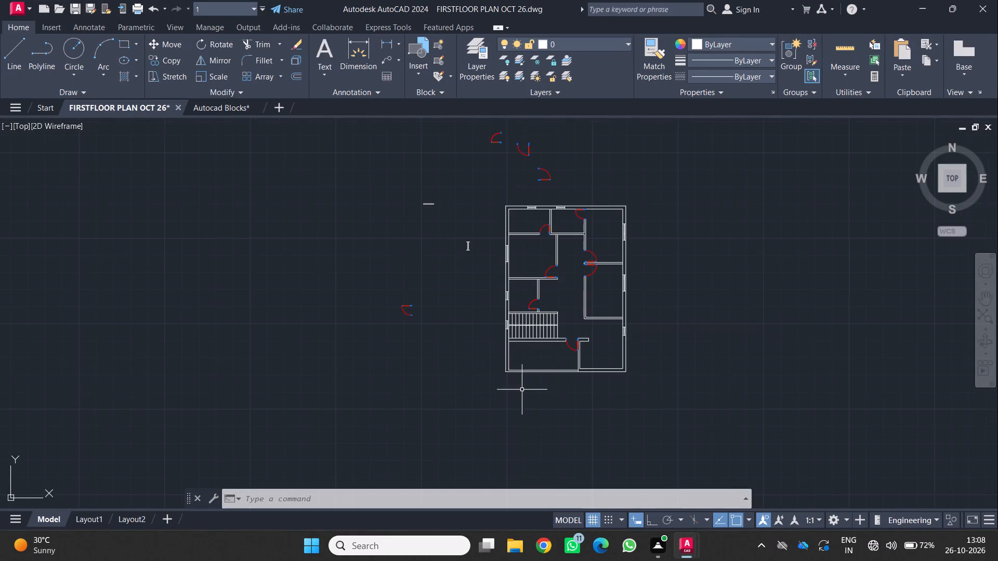
scroll(520, 391, "up", 2)
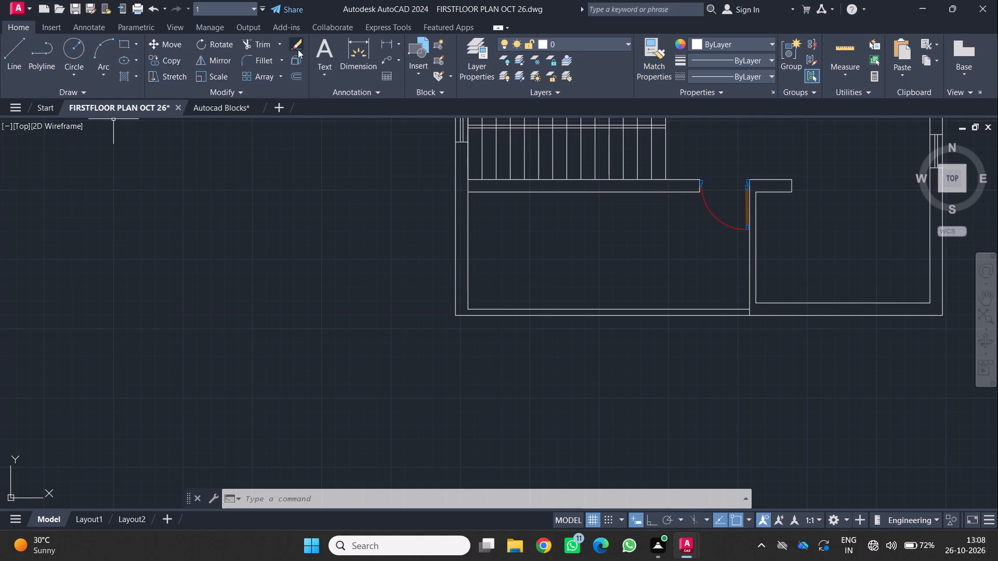
left_click_drag(318, 50, 318, 55)
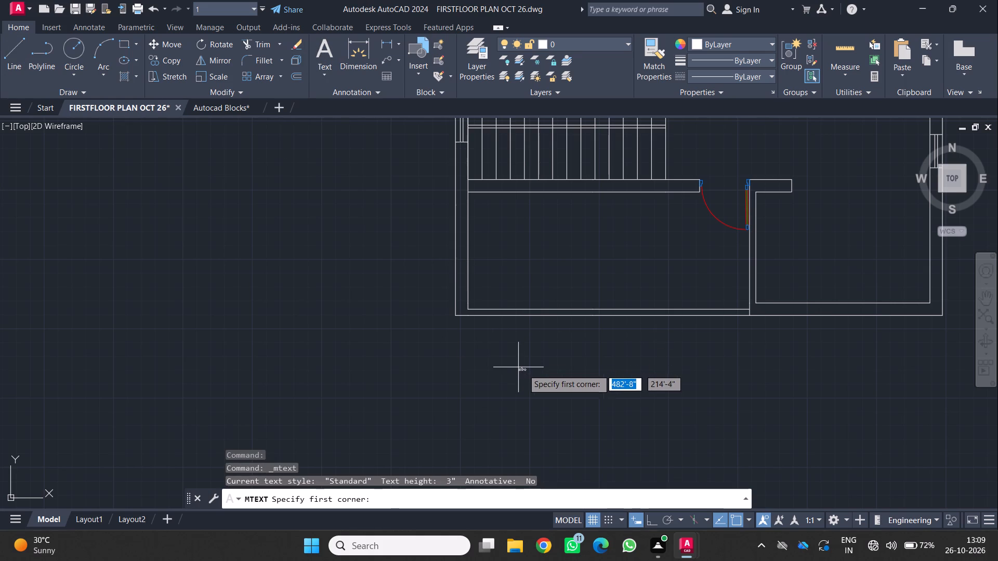
left_click(556, 369)
left_click(827, 398)
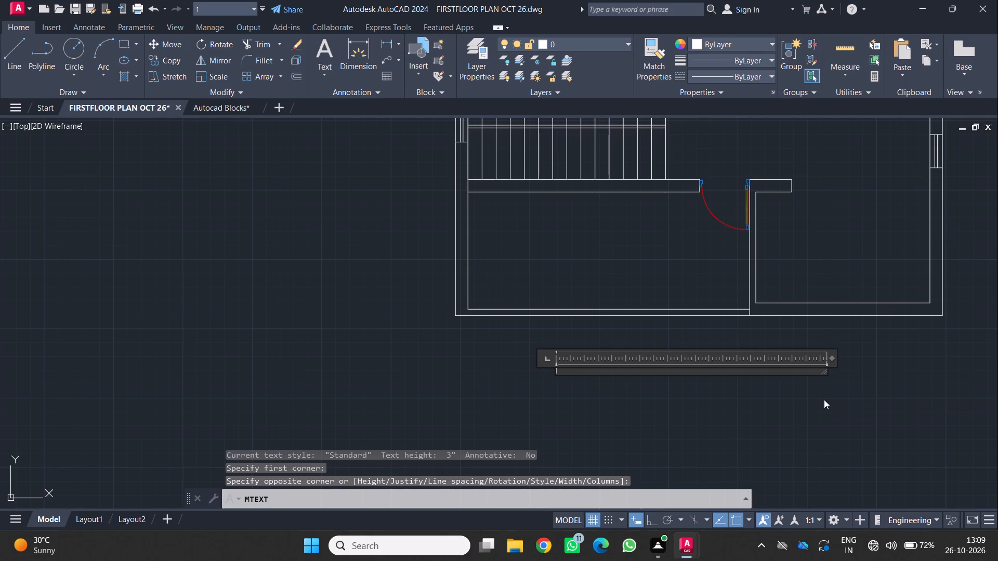
type("firsy")
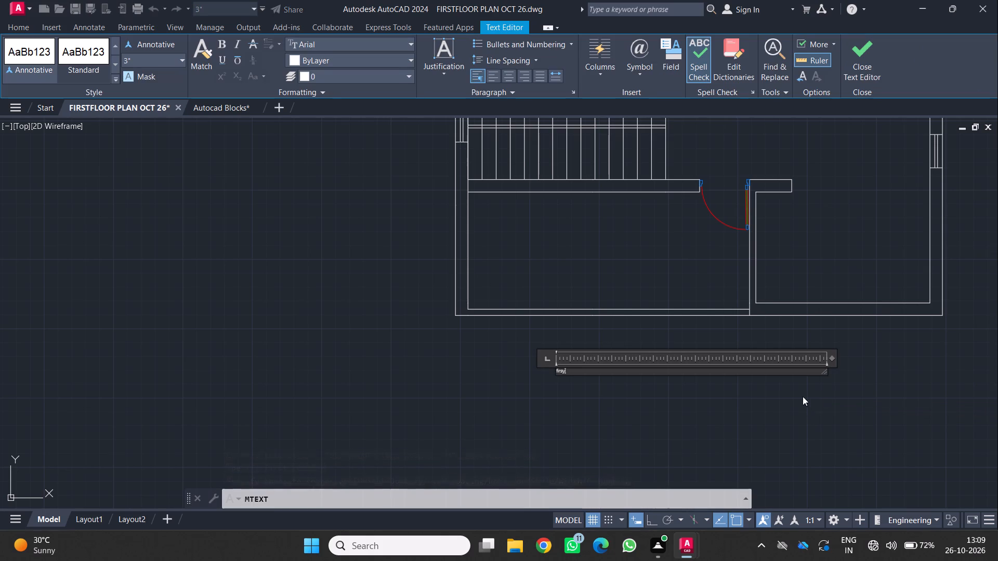
scroll(598, 377, "up", 1)
left_click(557, 370)
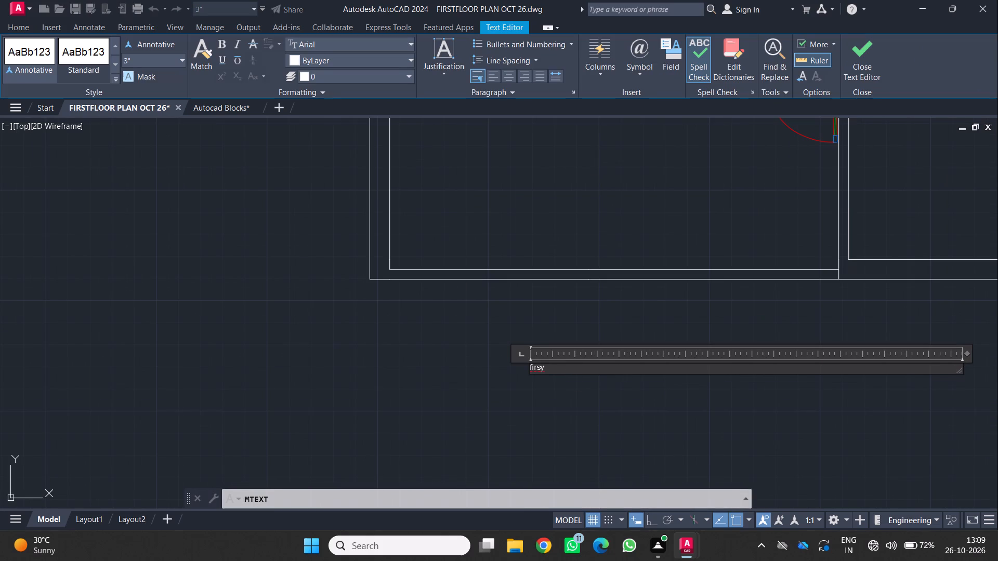
key("BackSpace")
key("BackSpace")
key("BackSpace")
key("BackSpace")
key("BackSpace")
key("BackSpace")
key("BackSpace")
key("BackSpace")
key("BackSpace")
key("BackSpace")
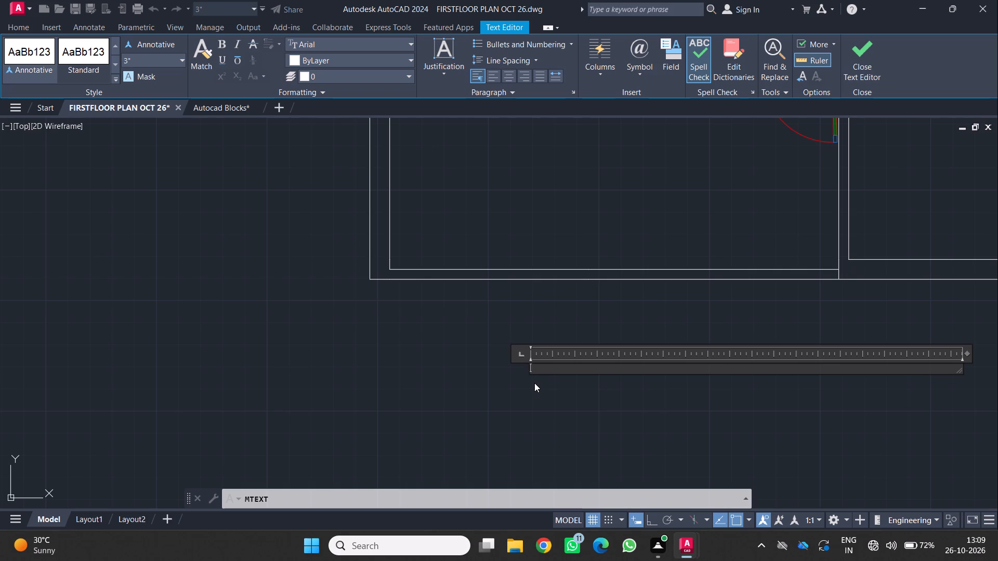
type("FIRST")
key("space")
type("FLOO")
key("r")
key("space")
type("P")
key("l")
key("a")
key("n")
left_click(573, 396)
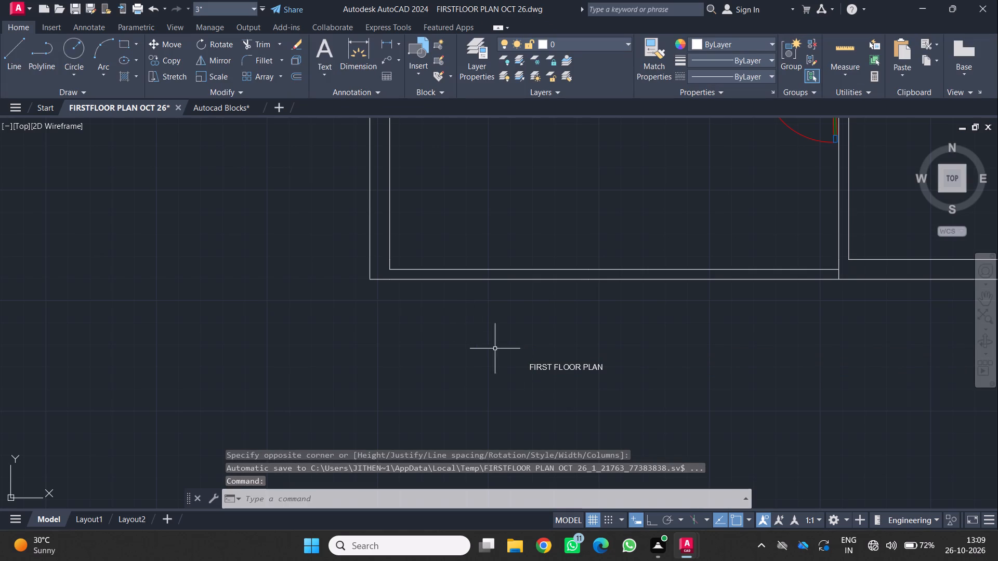
Set the text height of the FIRST FLOOR PLAN title to 2'.
left_click_drag(494, 346, 511, 355)
left_click(618, 391)
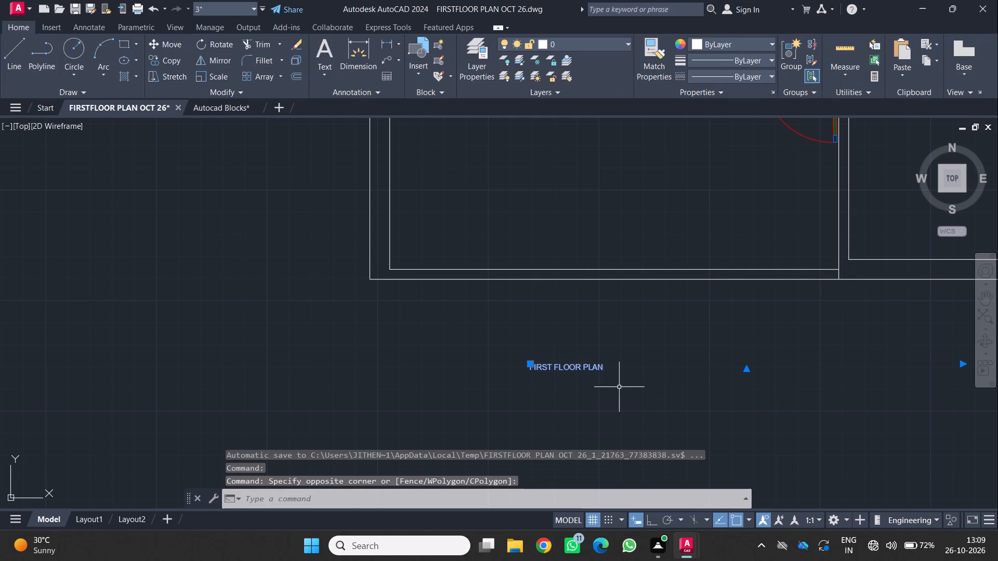
type("PR")
key("Return")
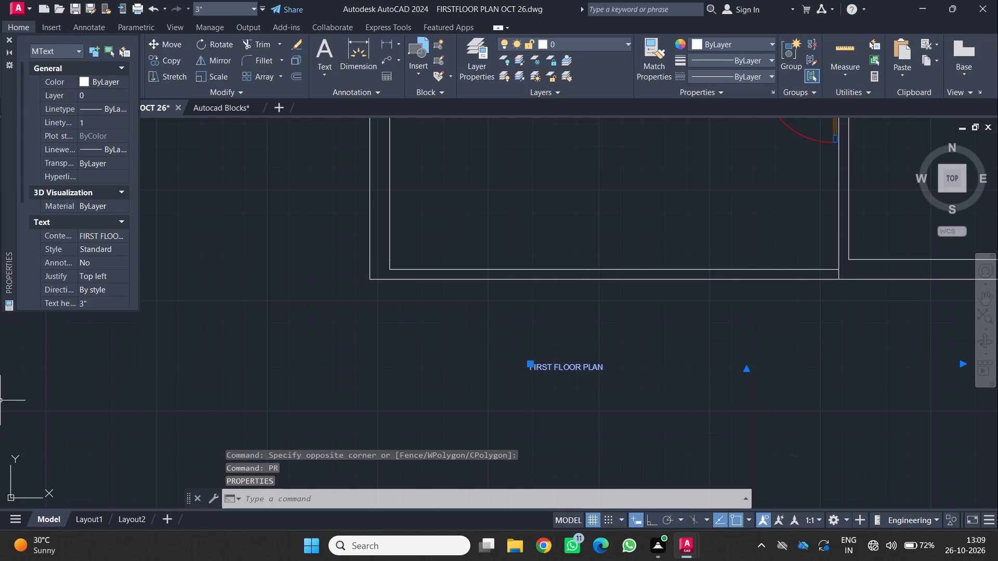
left_click(98, 303)
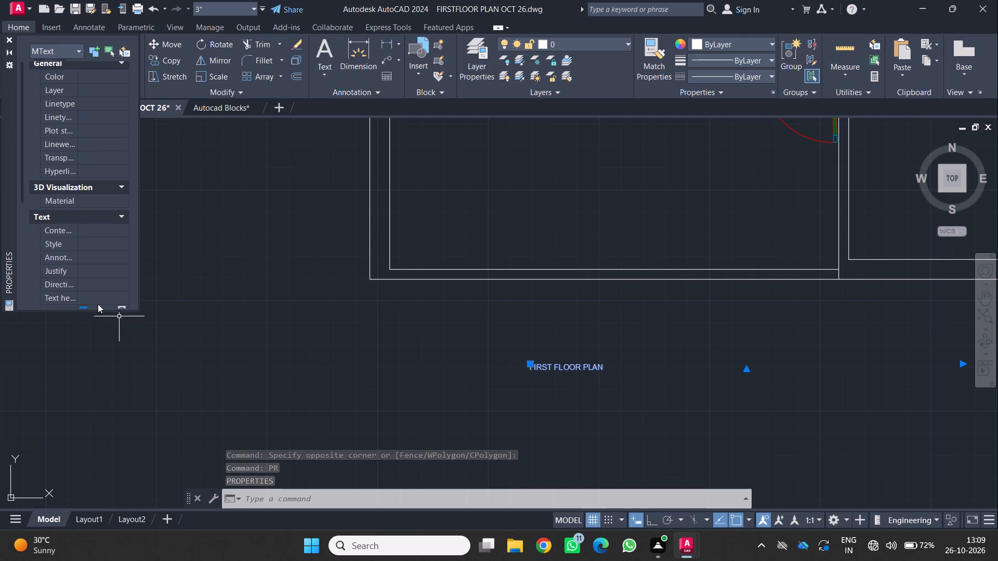
key("2")
key("apostrophe")
key("Return")
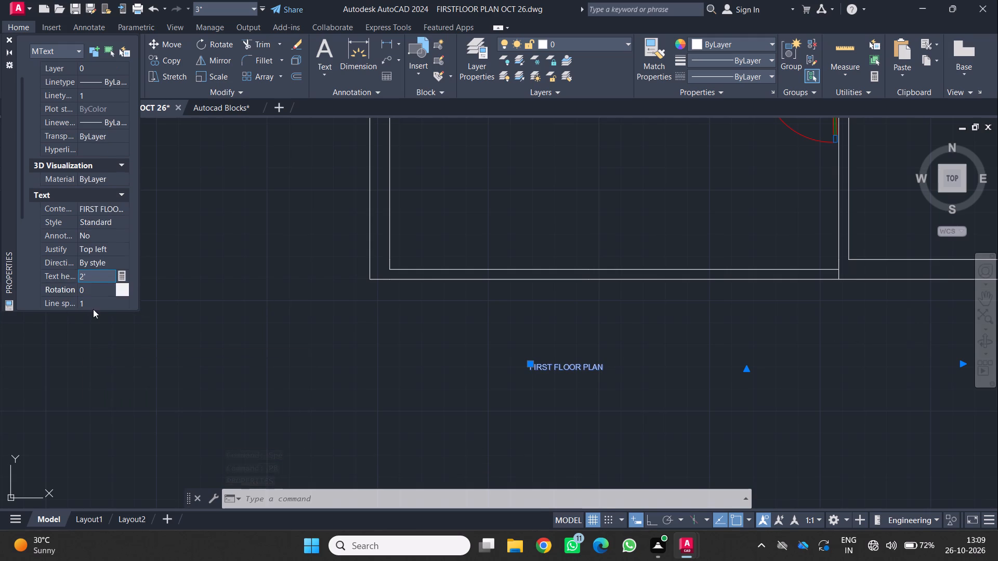
Widen the title's text frame to about 35'-7" so FIRST FLOOR PLAN fits on a single line.
scroll(113, 298, "down", 9)
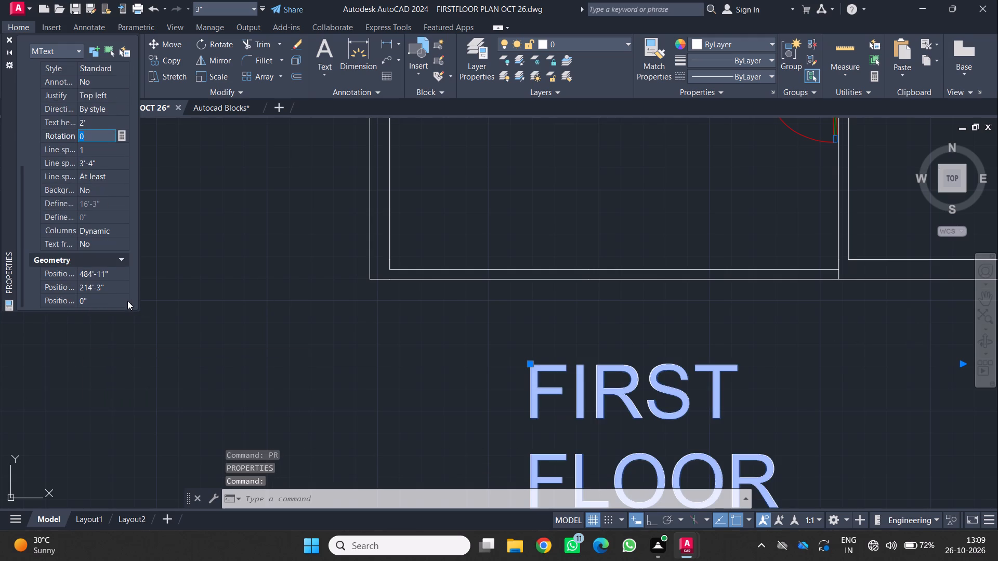
scroll(729, 335, "down", 4)
scroll(783, 376, "up", 1)
scroll(744, 351, "up", 1)
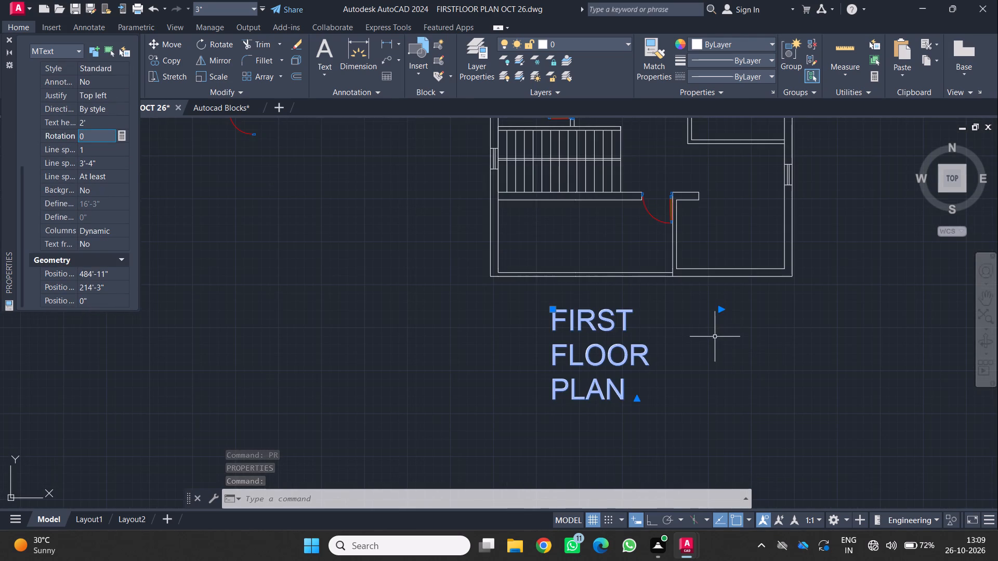
left_click_drag(721, 311, 924, 286)
left_click(920, 285)
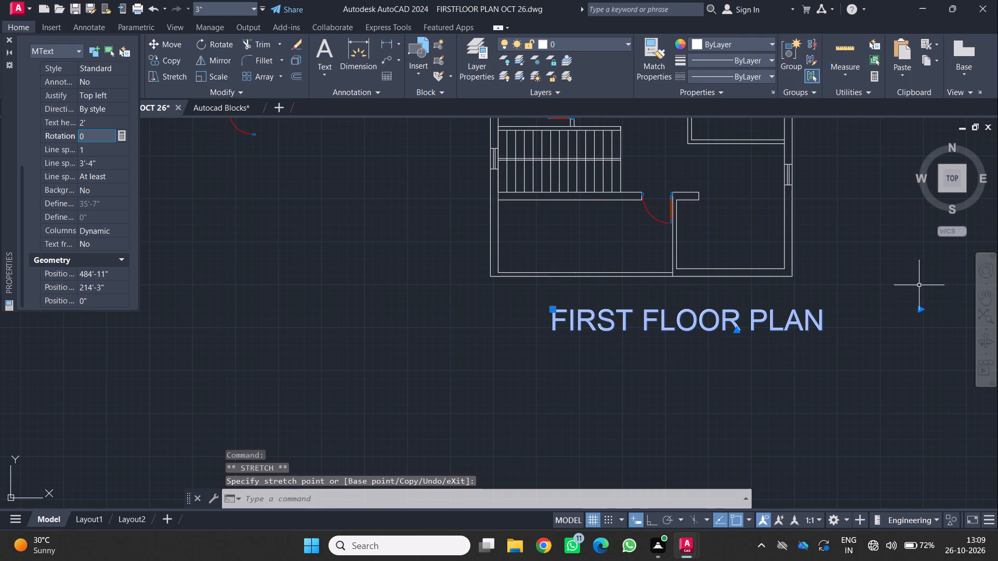
key("Escape")
Move the FIRST FLOOR PLAN title a short way left so it sits centred beneath the plan.
middle_click_drag(658, 296, 653, 343)
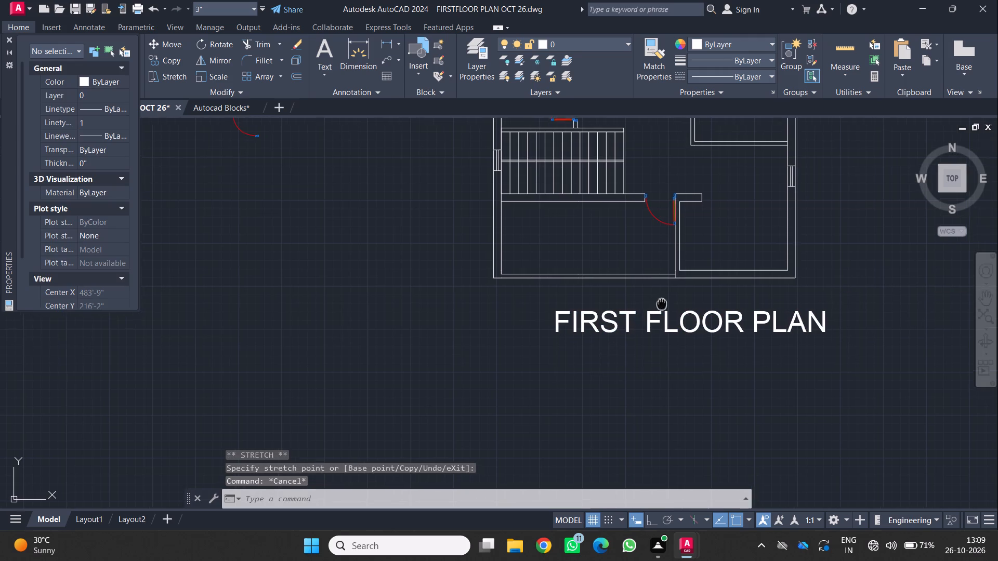
middle_click_drag(653, 343, 634, 369)
scroll(633, 369, "down", 1)
left_click(595, 382)
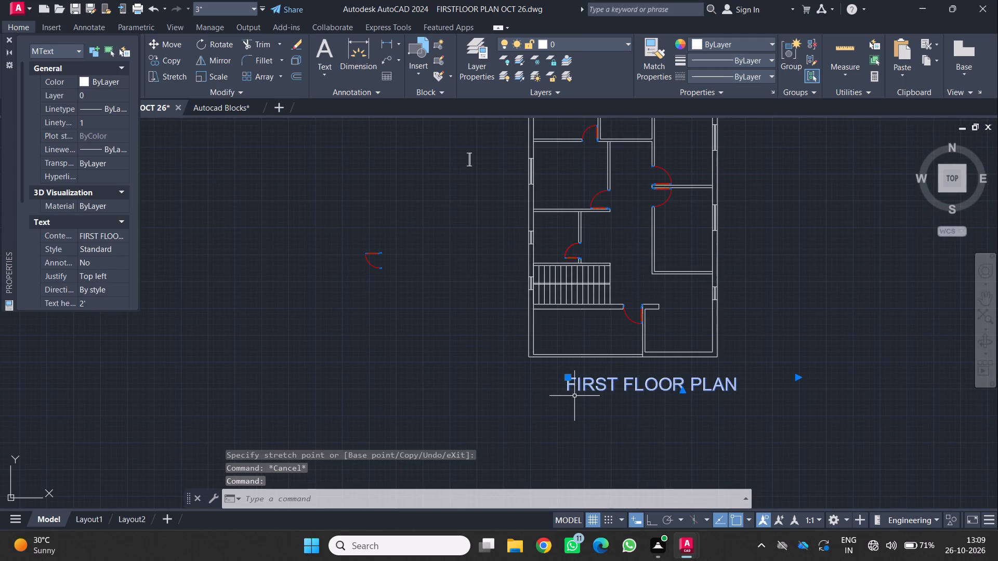
key("m")
key("Return")
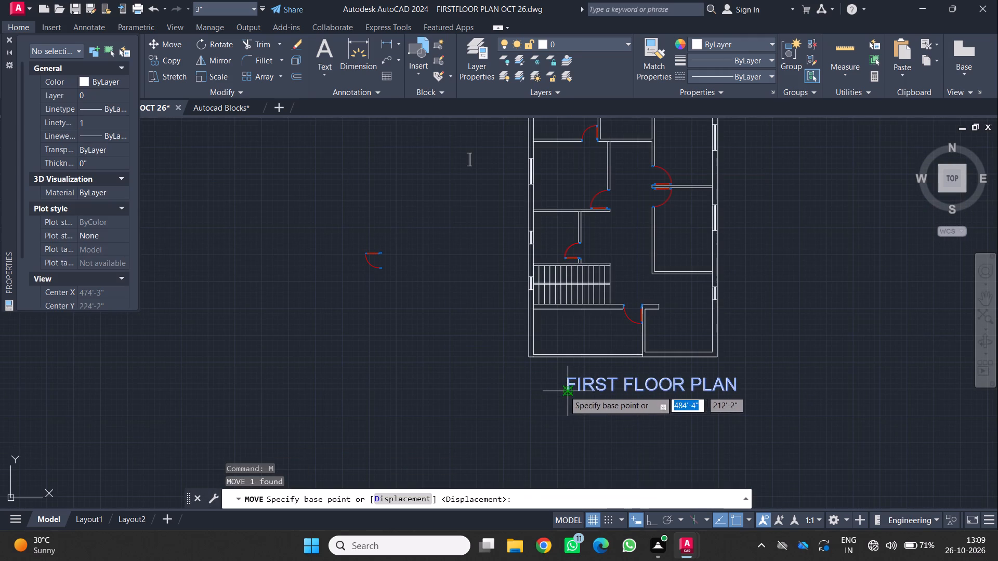
left_click_drag(565, 390, 560, 389)
left_click(543, 393)
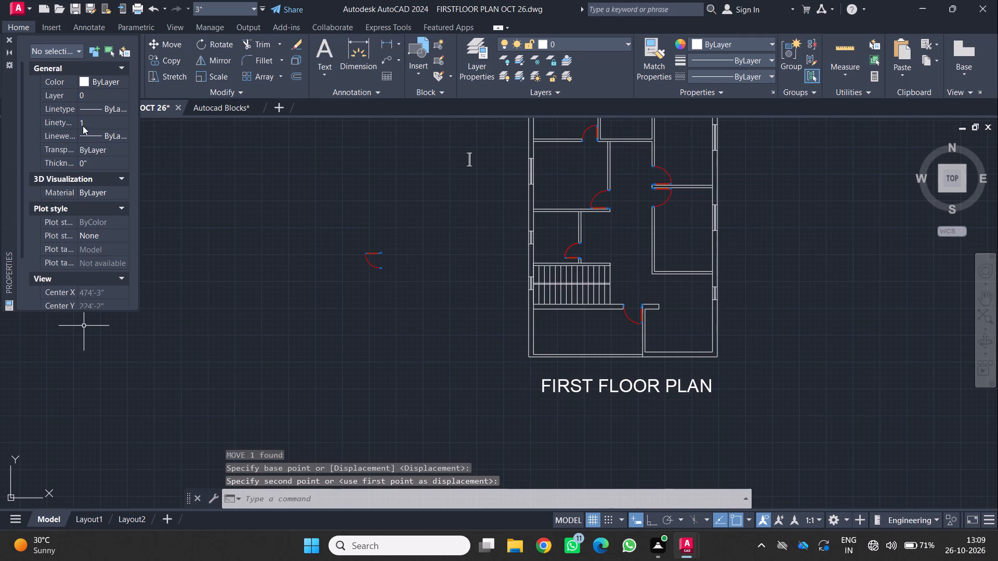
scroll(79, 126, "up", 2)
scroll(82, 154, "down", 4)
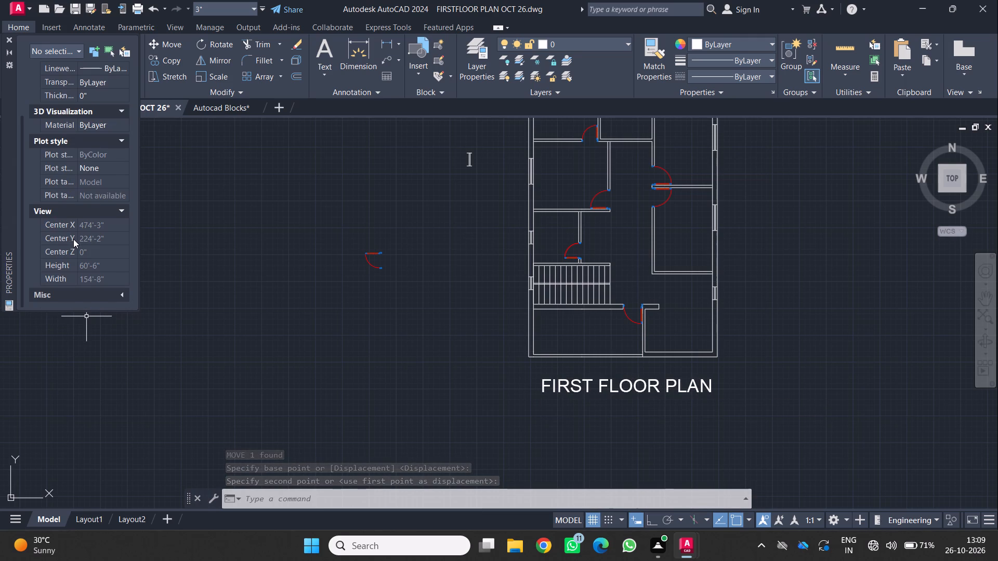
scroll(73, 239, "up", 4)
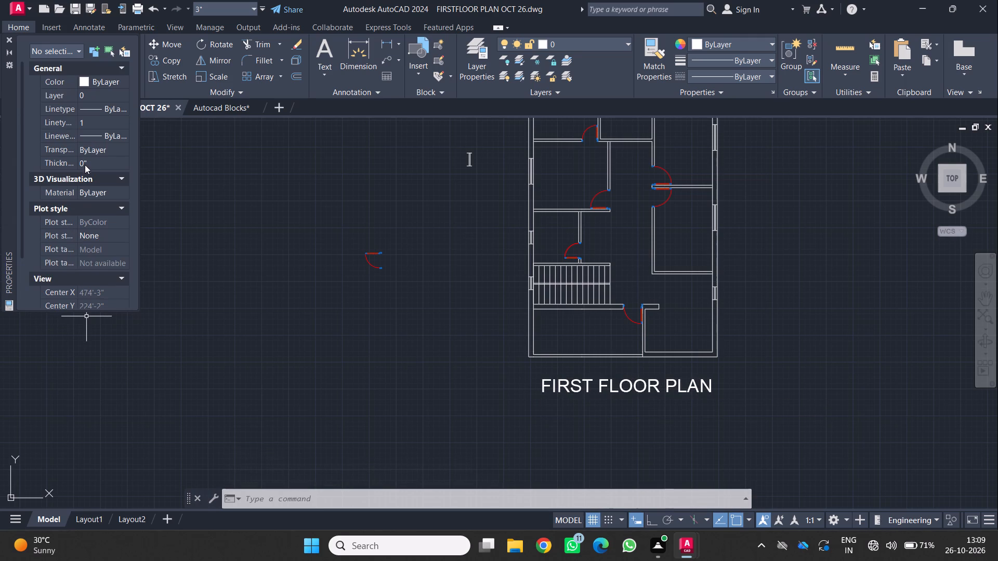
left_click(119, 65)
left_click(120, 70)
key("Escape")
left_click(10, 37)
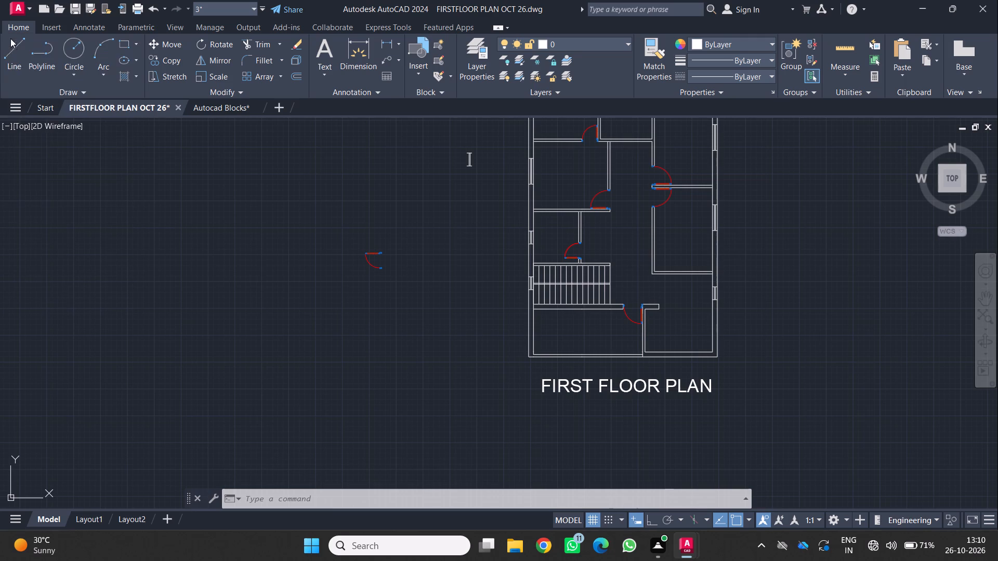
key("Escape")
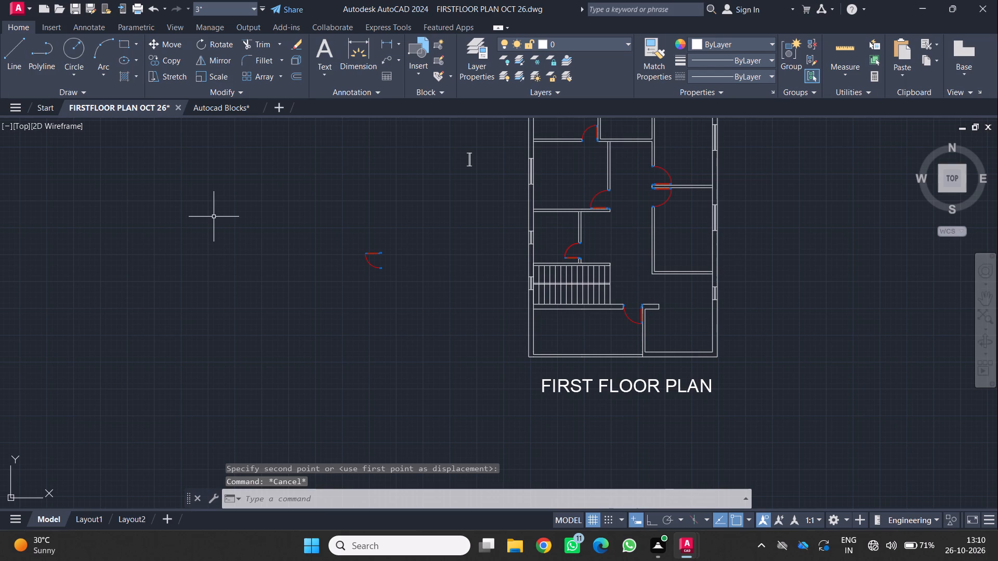
Look through the drawing's General, 3D Visualization, Plot style, View and Misc properties with no object selected.
key("p")
key("r")
key("Return")
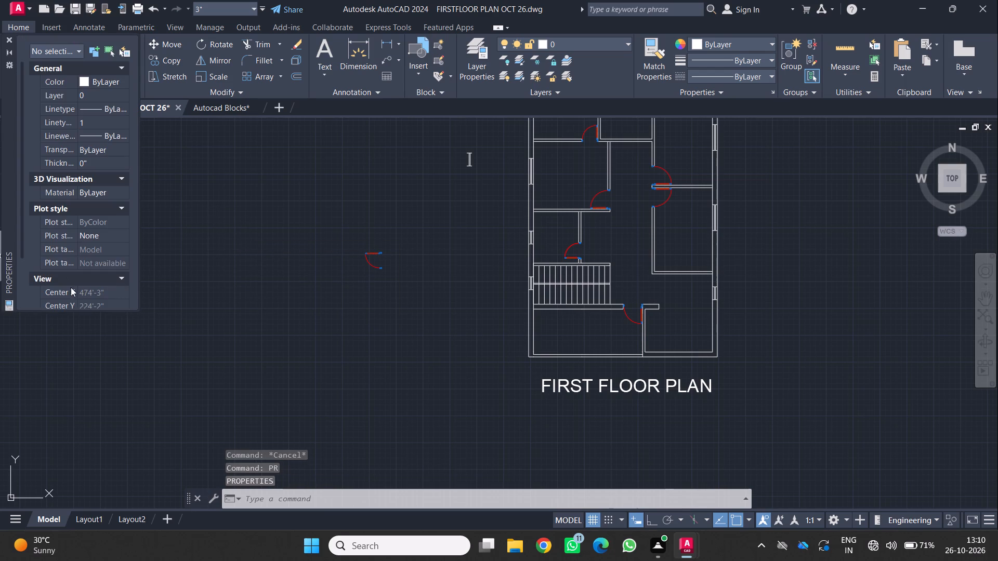
scroll(88, 115, "down", 3)
scroll(68, 206, "down", 3)
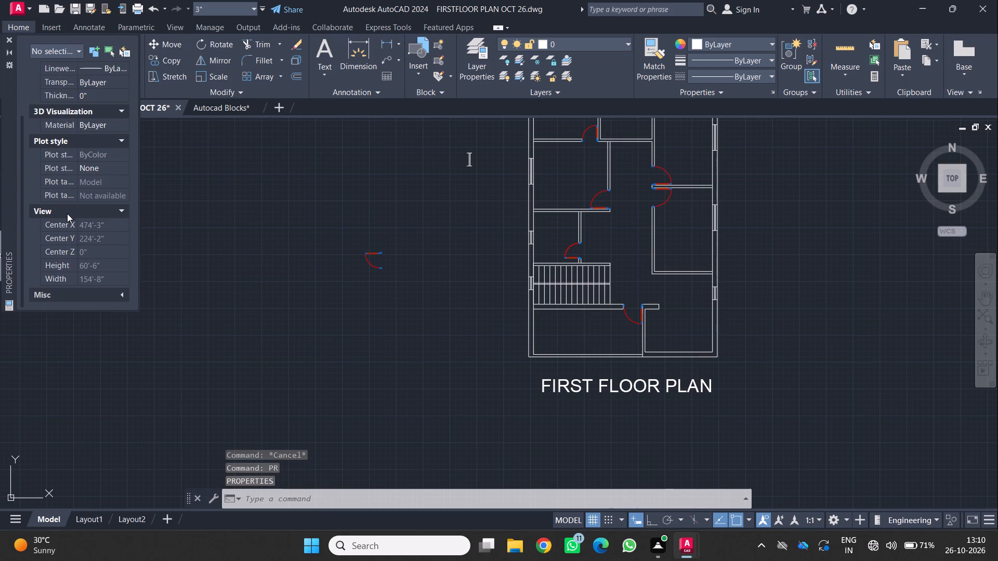
left_click(103, 212)
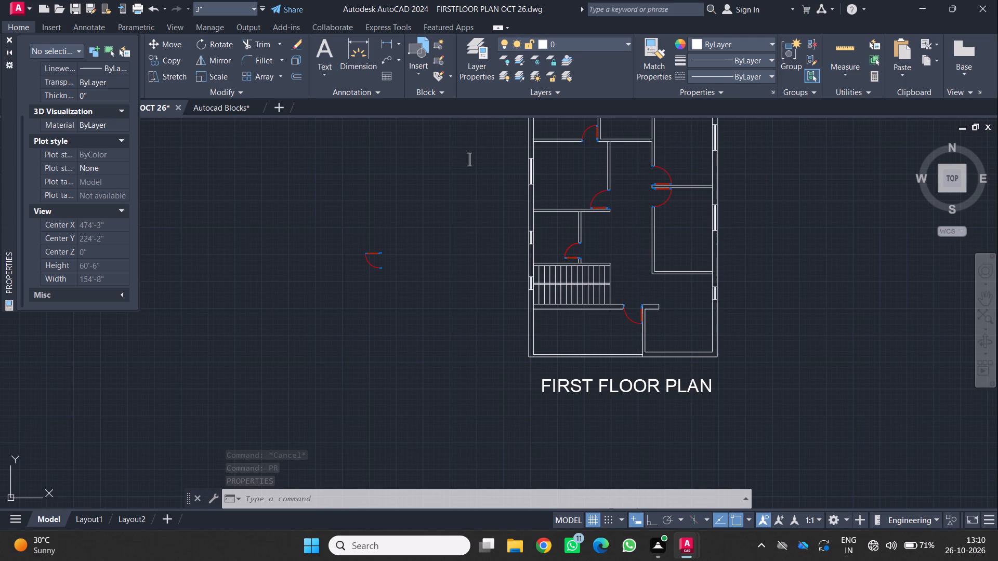
left_click(102, 213)
left_click(116, 144)
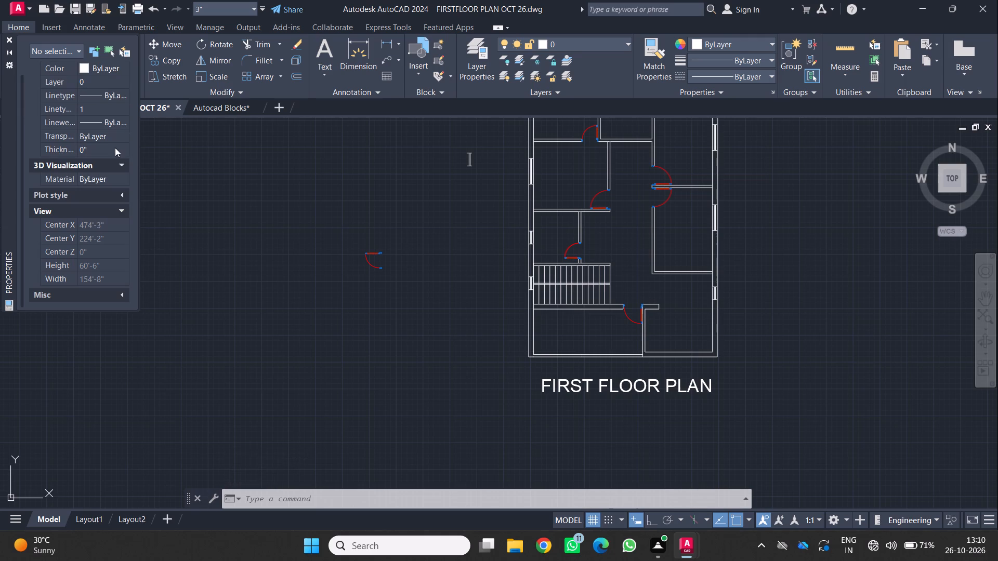
left_click_drag(108, 162, 99, 171)
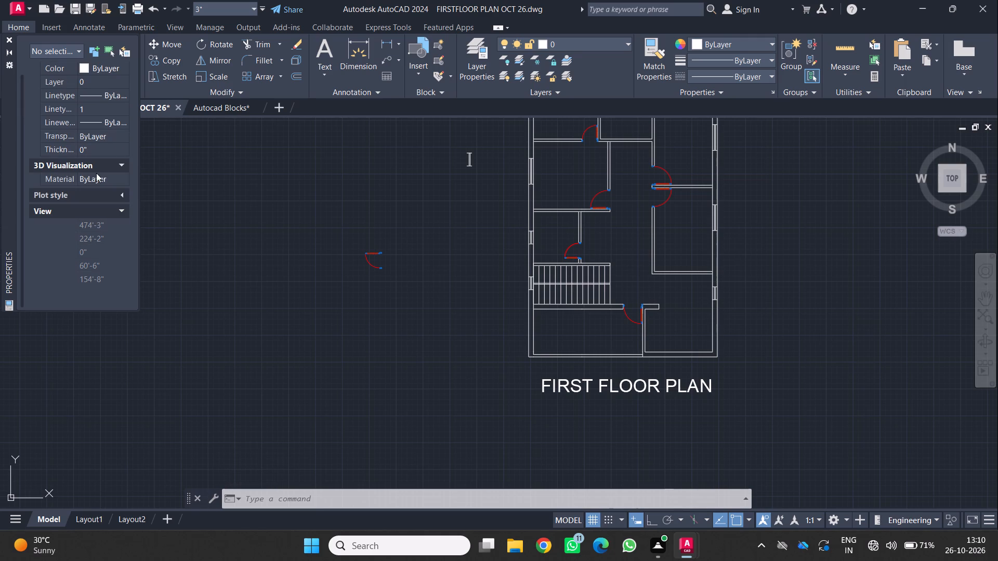
left_click(96, 173)
scroll(85, 98, "up", 4)
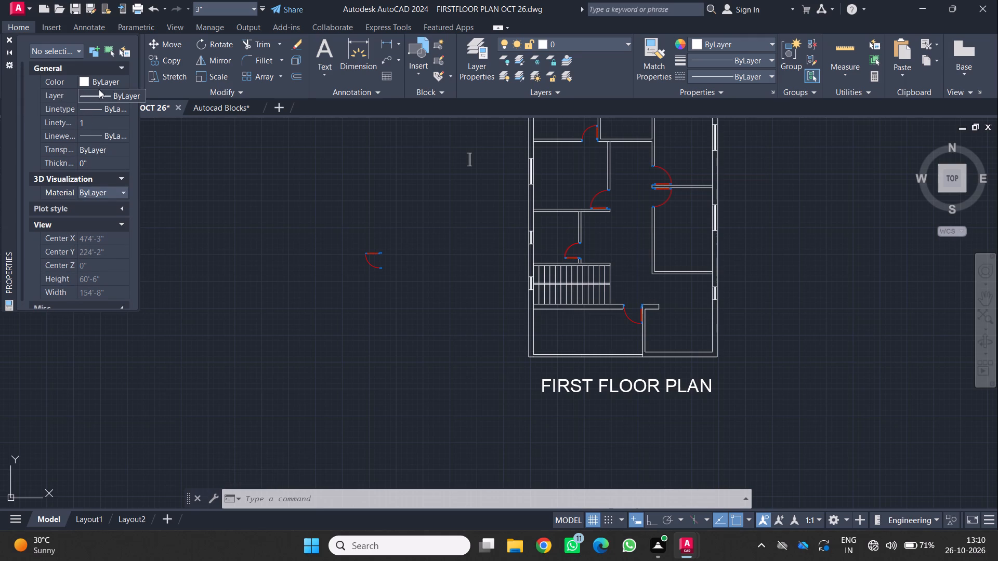
left_click(116, 65)
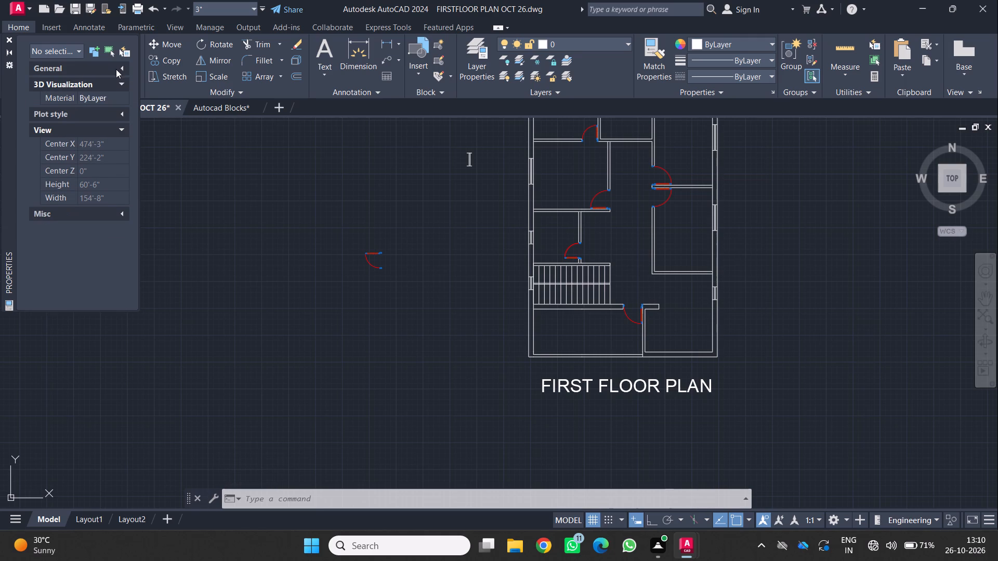
left_click(124, 82)
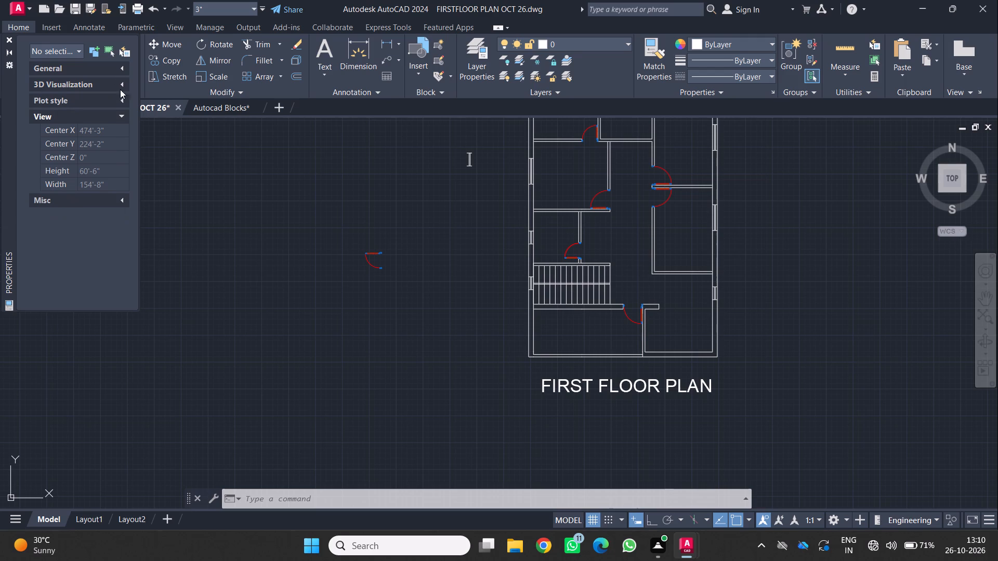
left_click(120, 99)
left_click(120, 98)
left_click(123, 199)
left_click(121, 116)
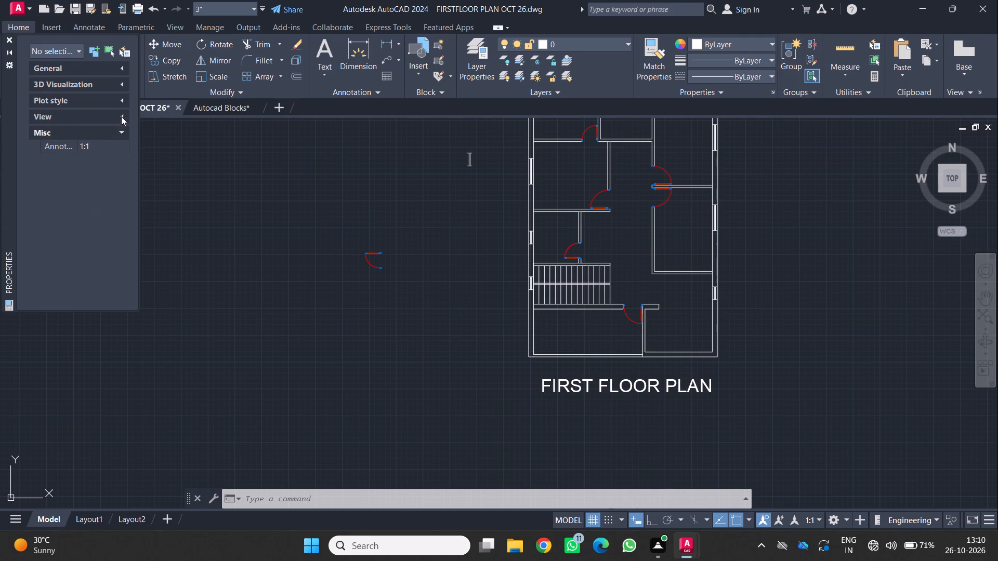
left_click(114, 133)
left_click(115, 131)
left_click(108, 65)
left_click(104, 69)
left_click(122, 64)
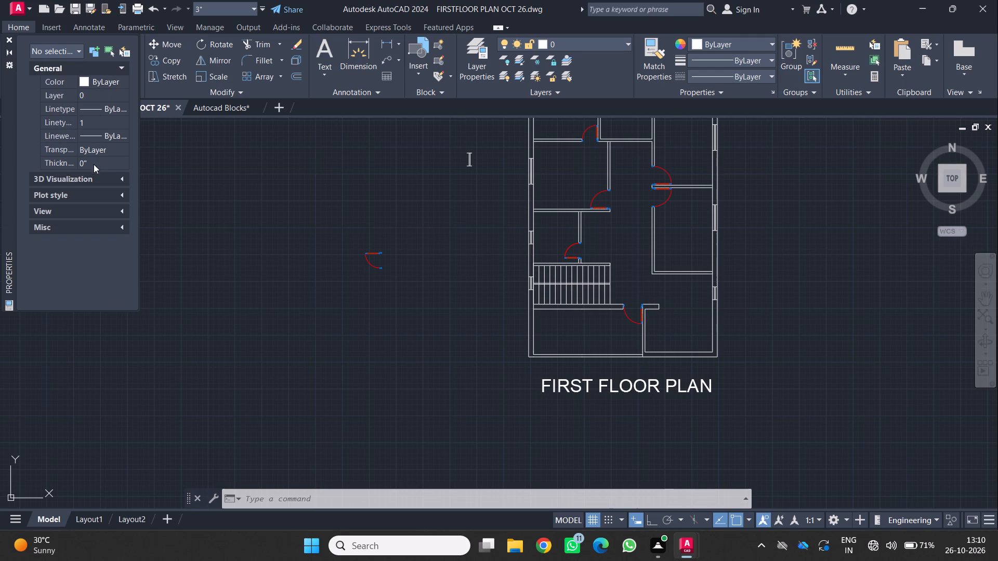
left_click(116, 179)
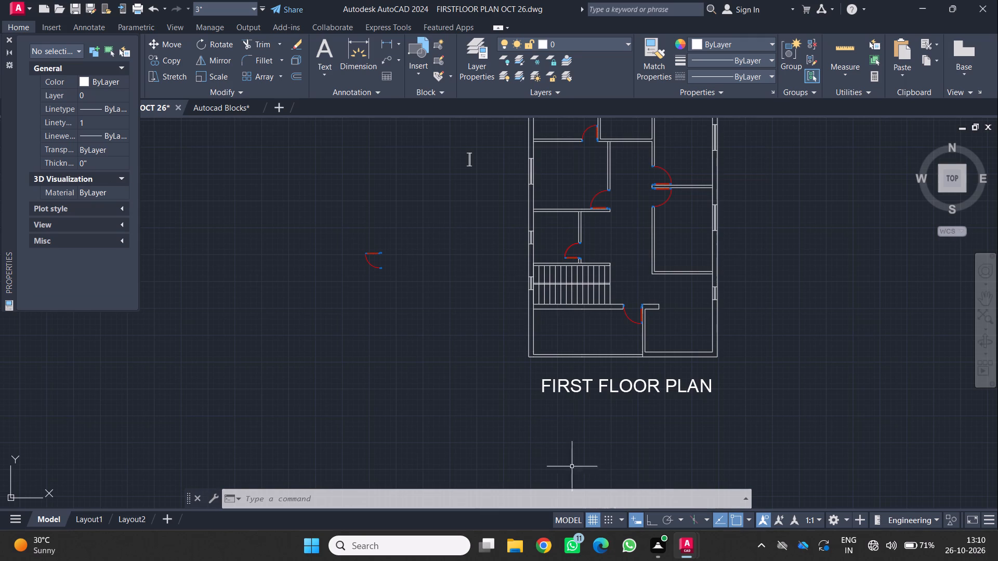
left_click(8, 39)
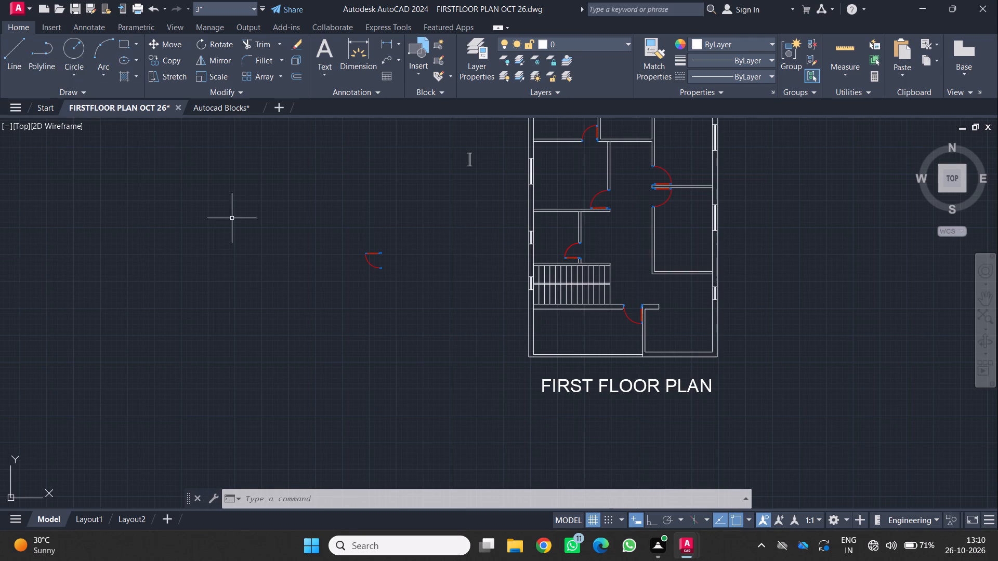
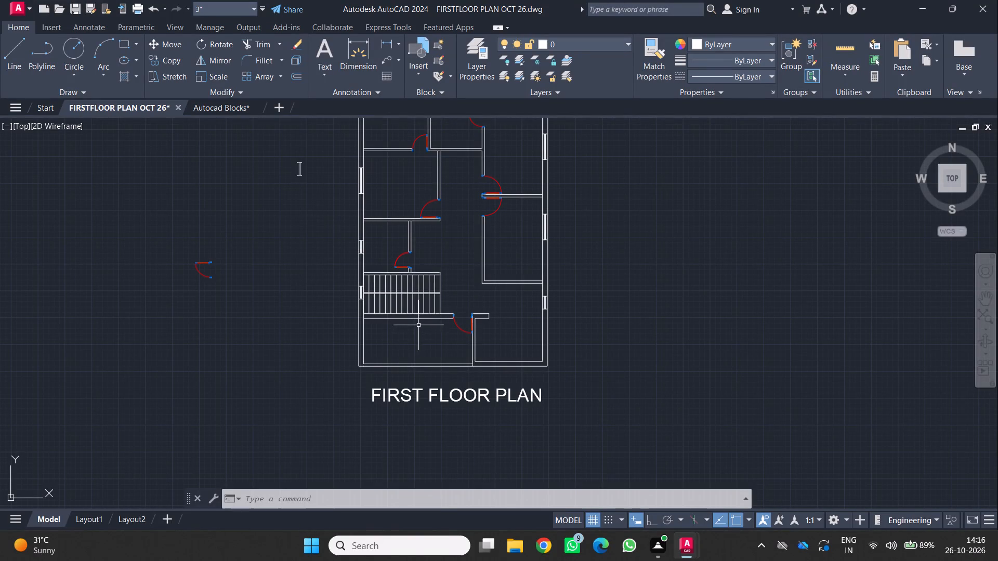
Draw a short line across the west exterior wall's thickness, just below the wall under the staircase.
middle_click_drag(413, 325, 332, 321)
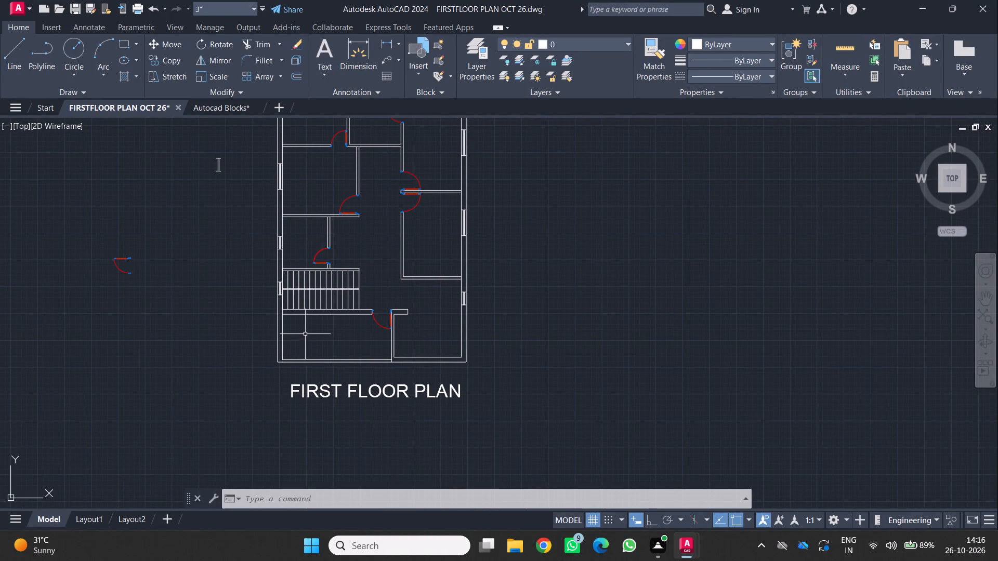
scroll(321, 343, "up", 1)
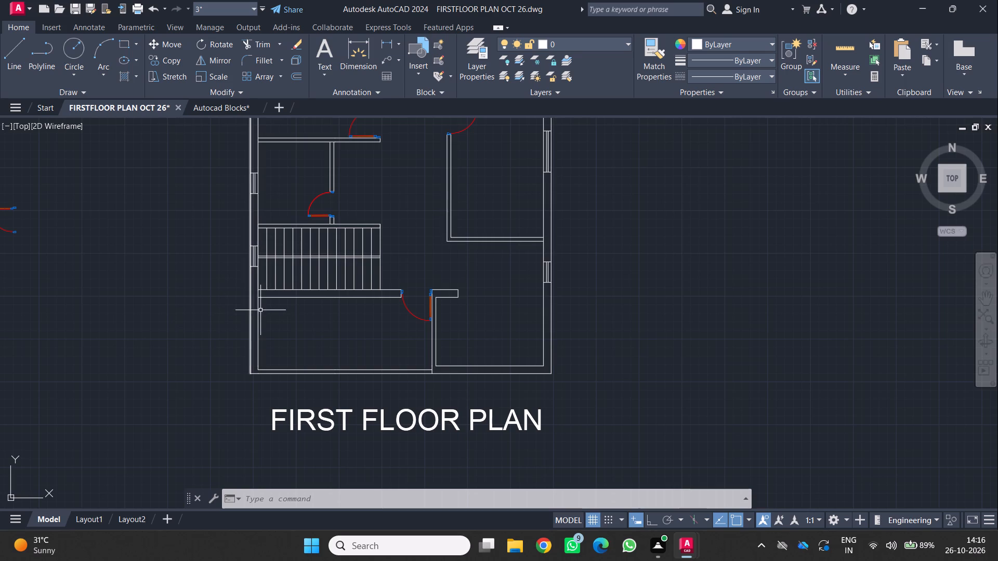
left_click(12, 47)
scroll(247, 297, "up", 1)
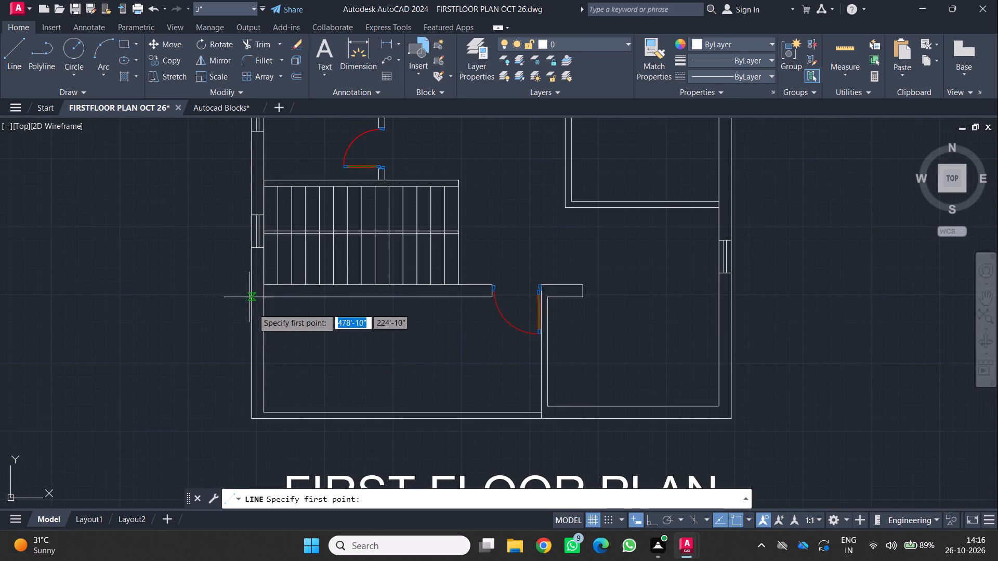
scroll(258, 285, "up", 1)
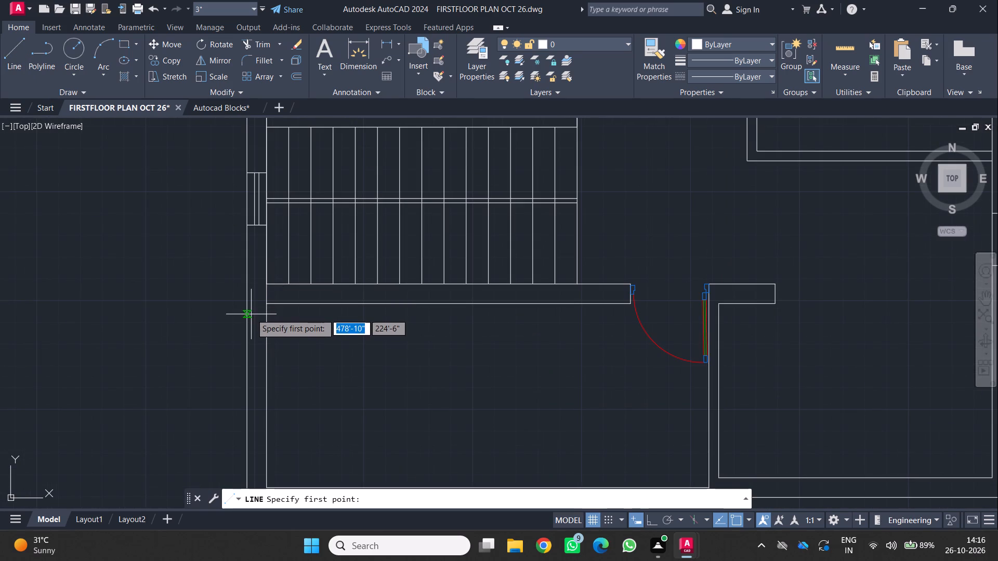
left_click(246, 313)
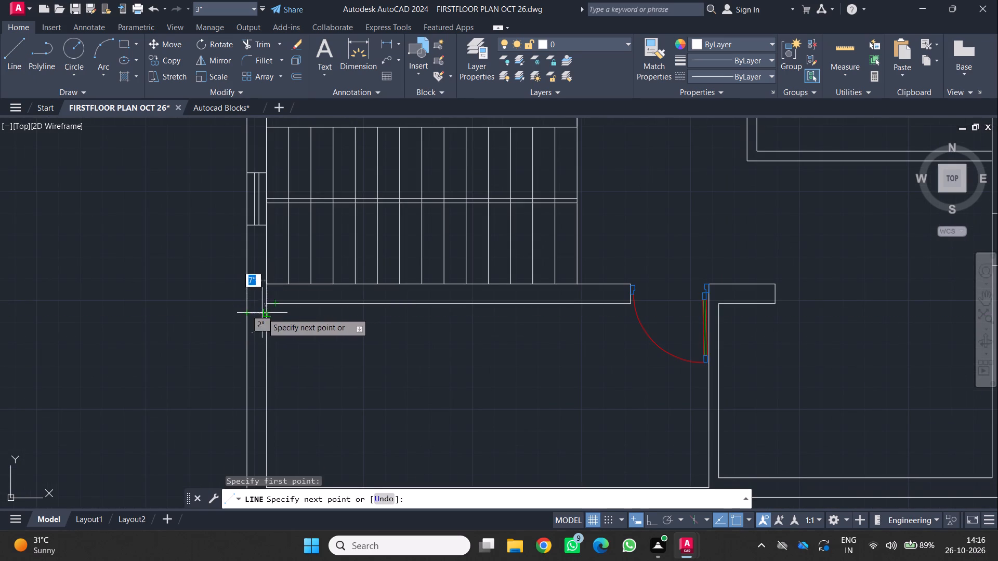
left_click(262, 313)
key("space")
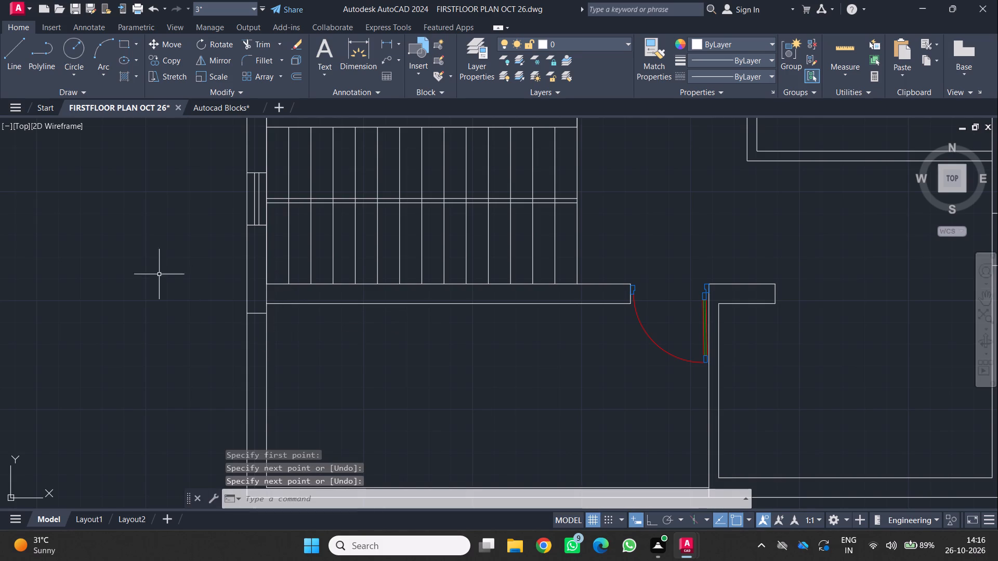
Draw a line about 6'-9" long down the middle of the west wall, from the short cross line's midpoint to near the bottom corner.
left_click(10, 50)
scroll(199, 285, "down", 1)
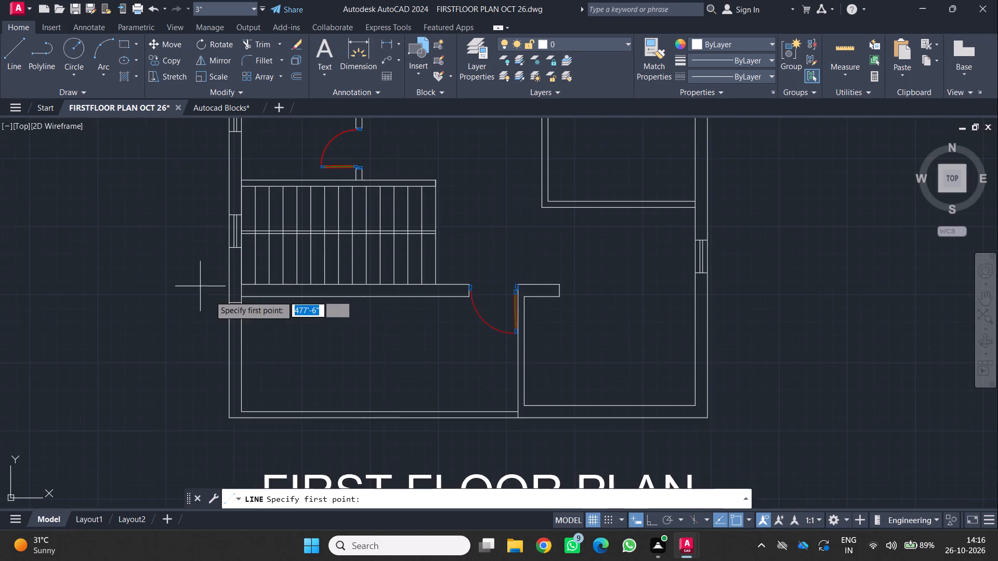
middle_click_drag(218, 301, 299, 196)
middle_click(299, 196)
scroll(311, 192, "up", 1)
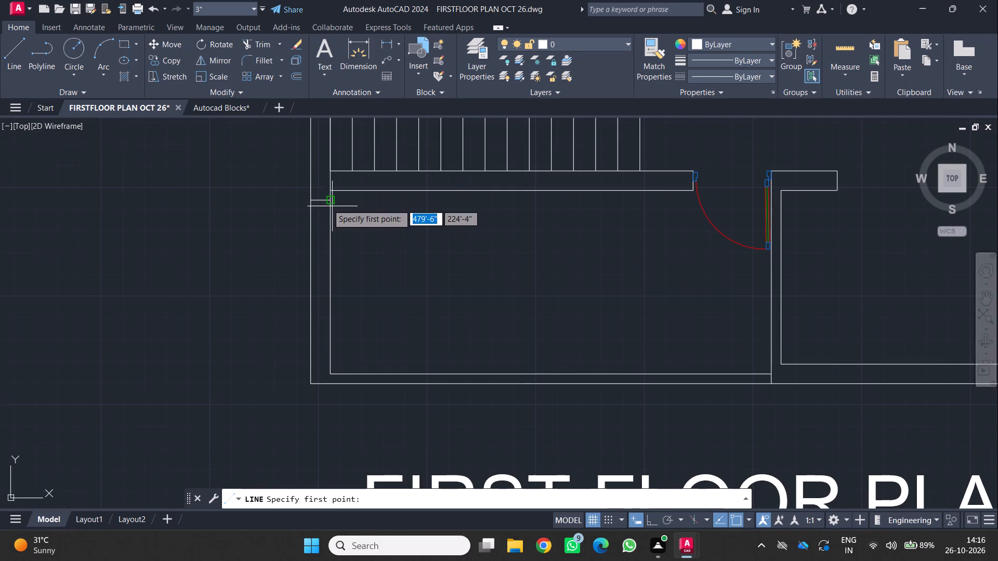
left_click(320, 203)
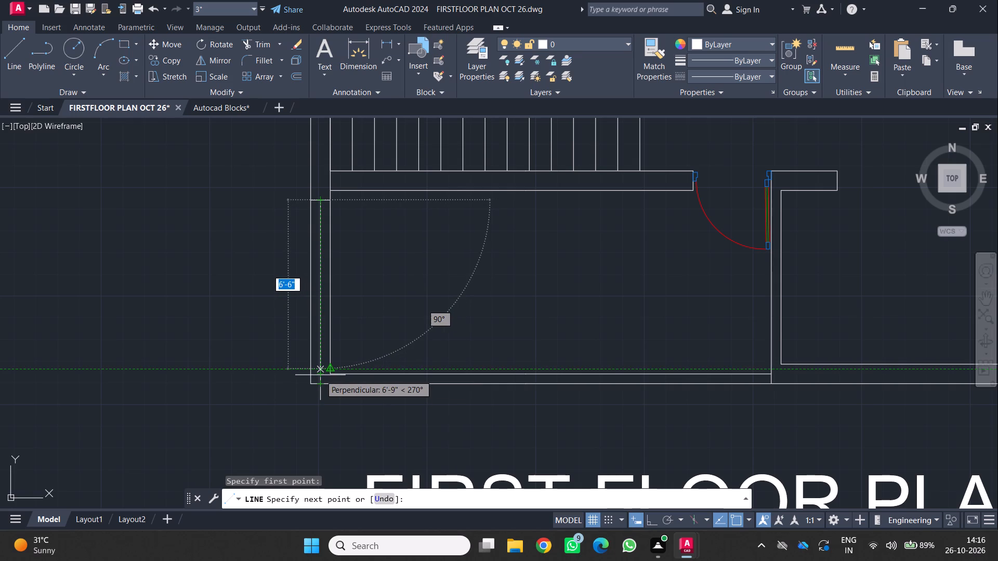
scroll(317, 375, "up", 2)
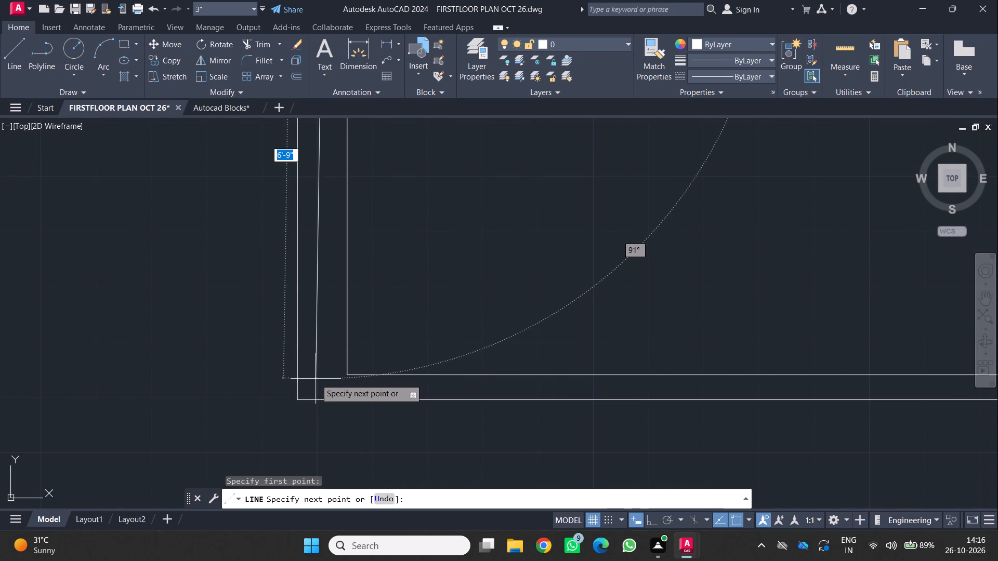
left_click(317, 381)
key("space")
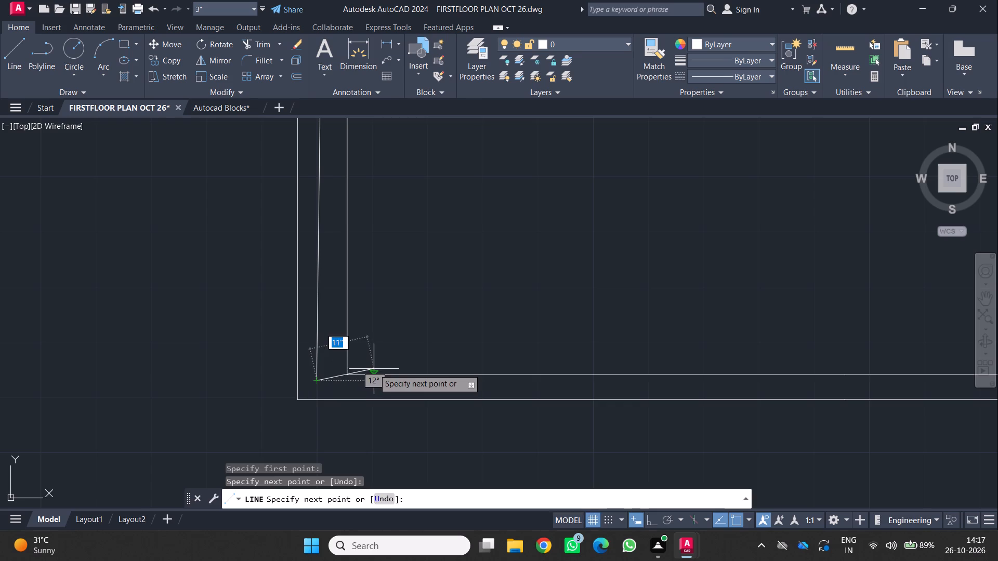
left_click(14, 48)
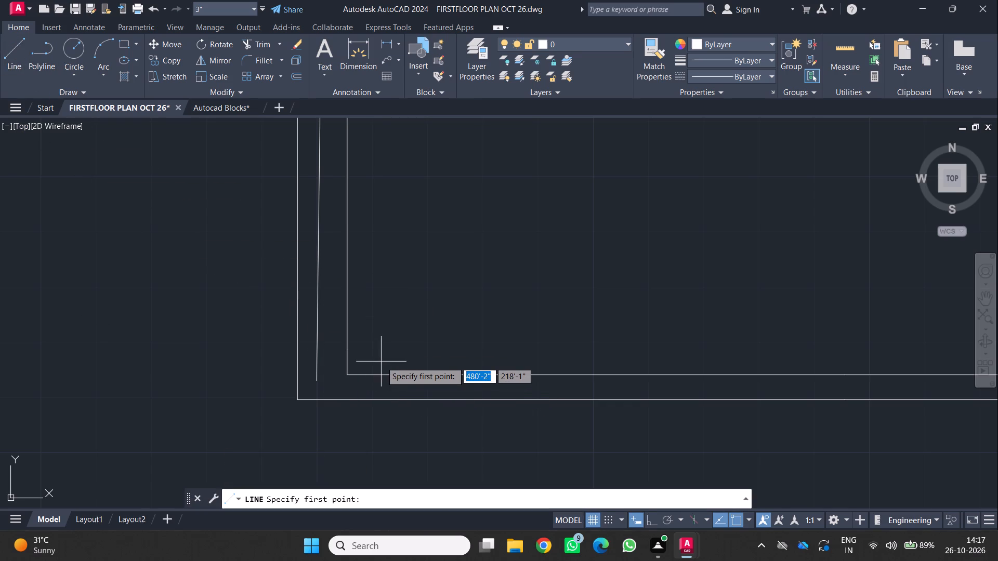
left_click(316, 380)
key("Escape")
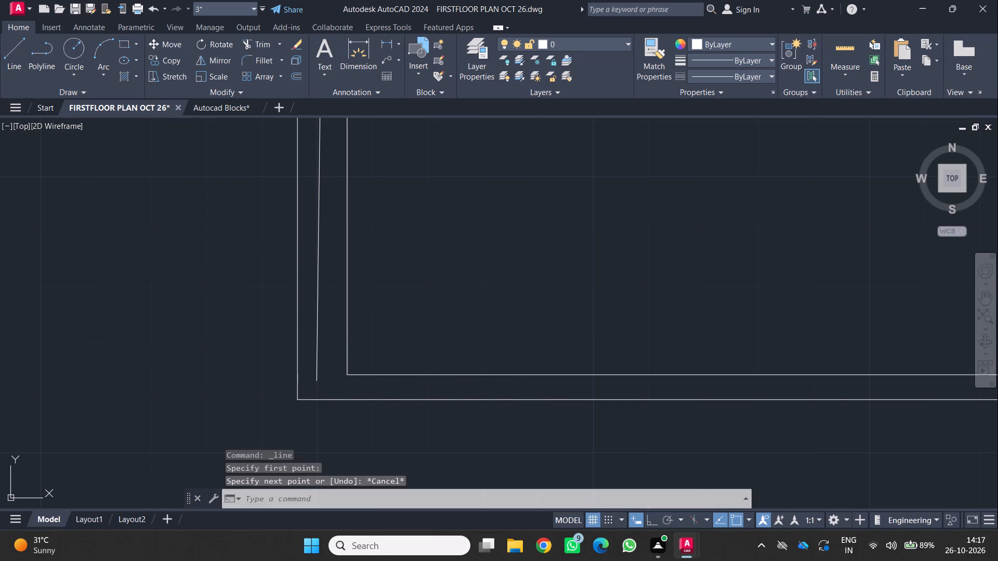
Draw a short line from the space's inner bottom-left corner across to the new mid-wall line, extending the bottom wall's inner line.
key("l")
key("Return")
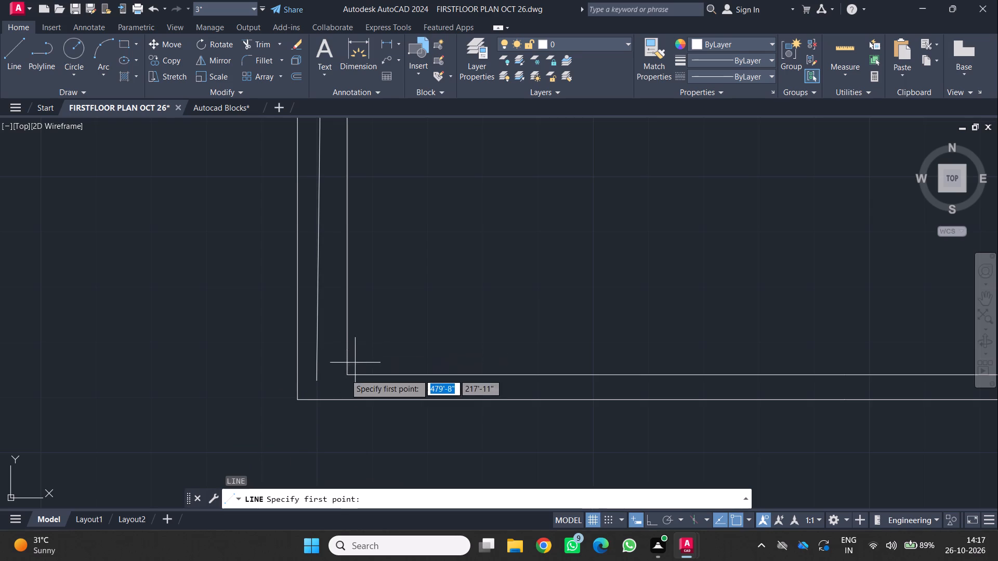
left_click(346, 378)
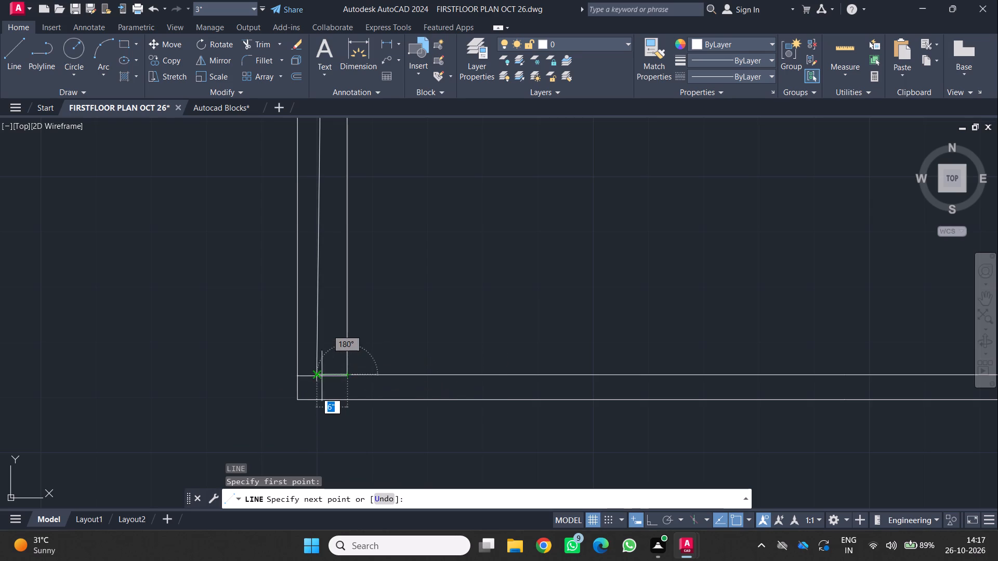
left_click(314, 372)
key("space")
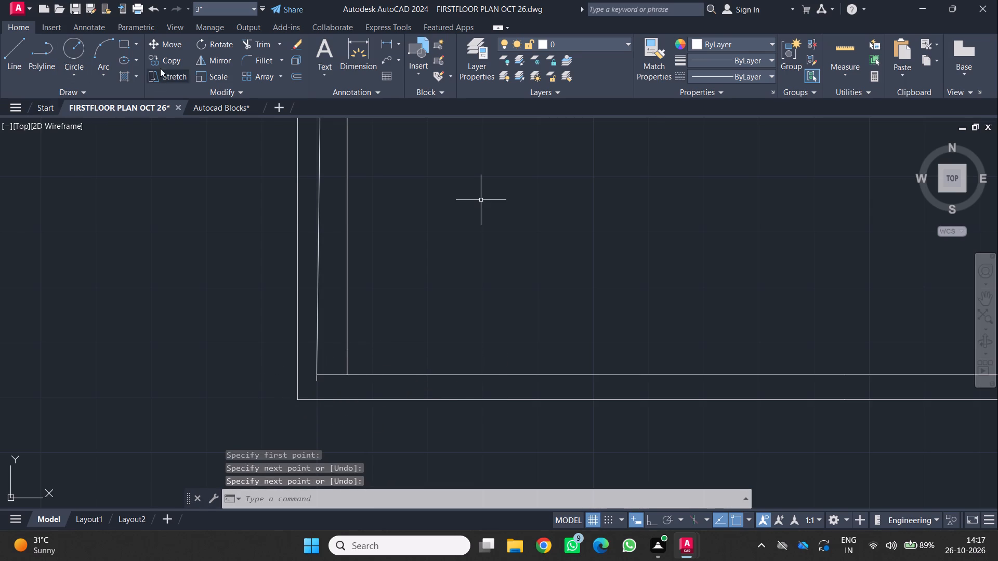
Trim the mid-wall line's overhang at the bottom corner and remove the old inner west wall line beside it, including its leftover stub.
left_click(253, 45)
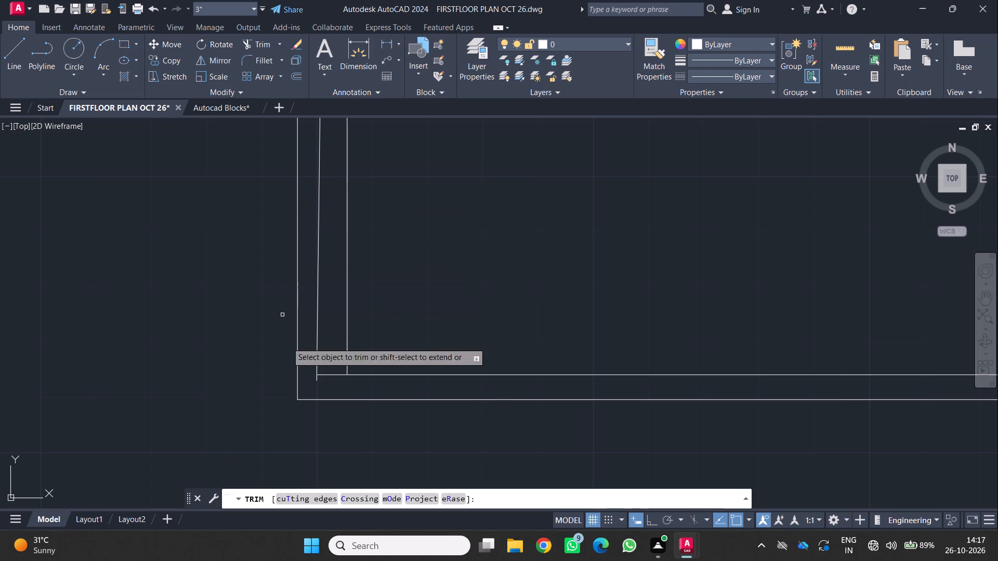
left_click(316, 380)
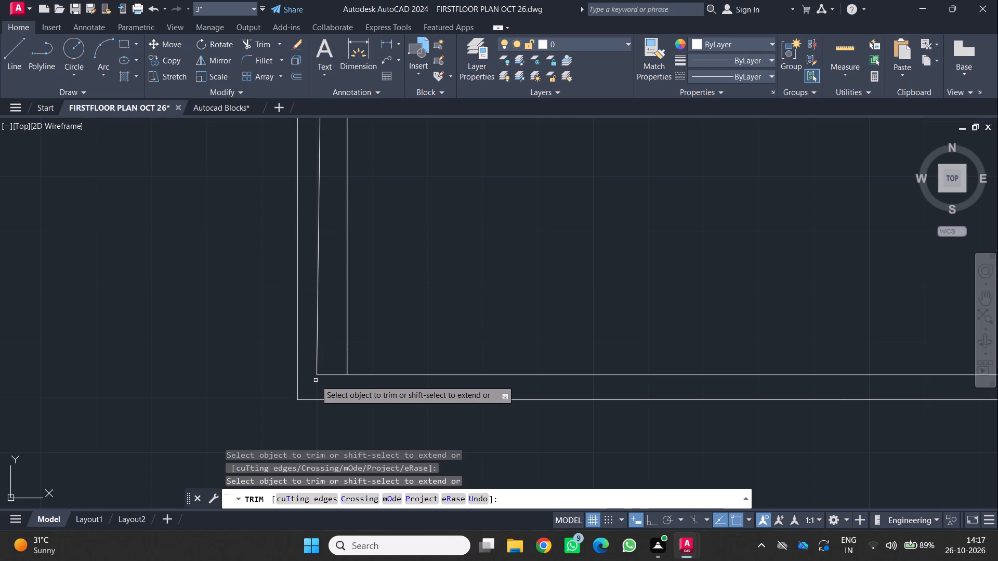
left_click(347, 269)
scroll(345, 269, "down", 3)
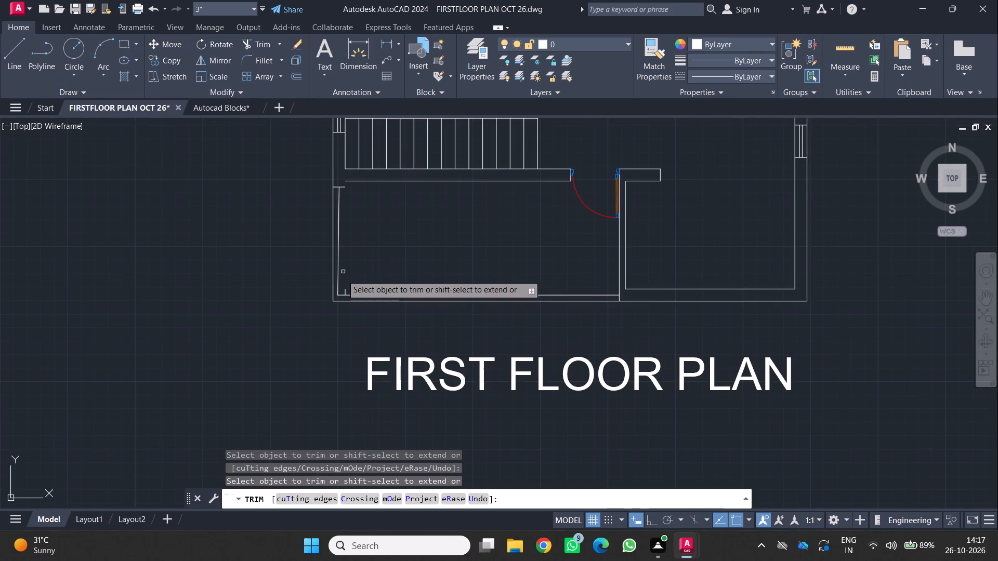
scroll(338, 284, "up", 1)
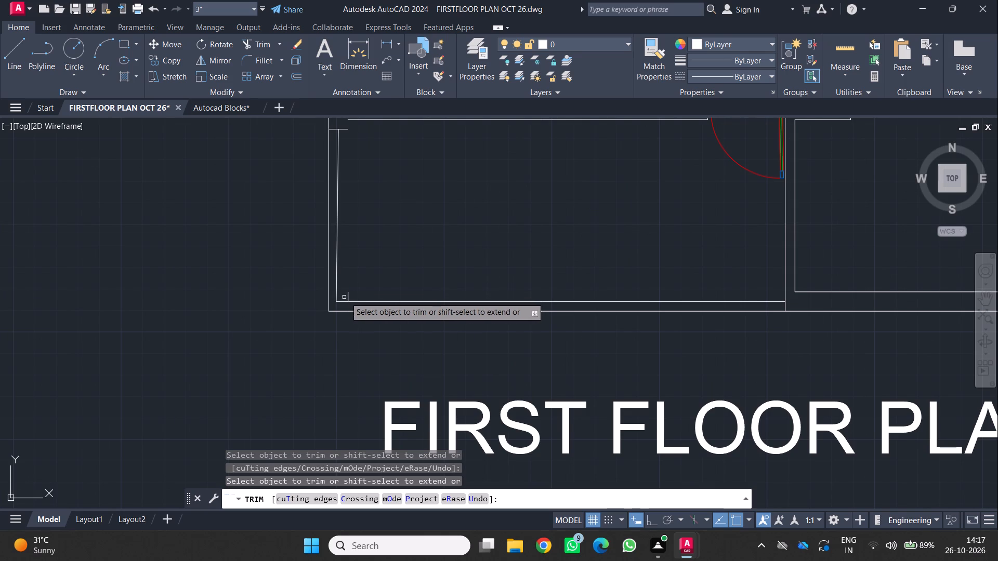
left_click_drag(350, 296, 351, 291)
scroll(350, 266, "down", 1)
middle_click_drag(350, 265, 332, 327)
scroll(332, 327, "up", 1)
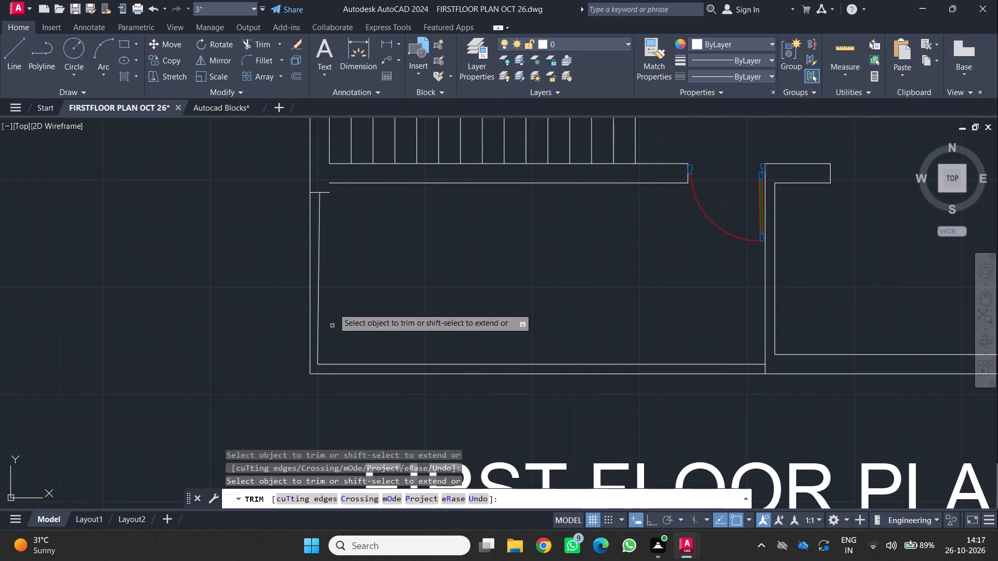
Draw a short vertical line joining the lower left corner of the wall under the staircase to the short cross line's end.
left_click(12, 47)
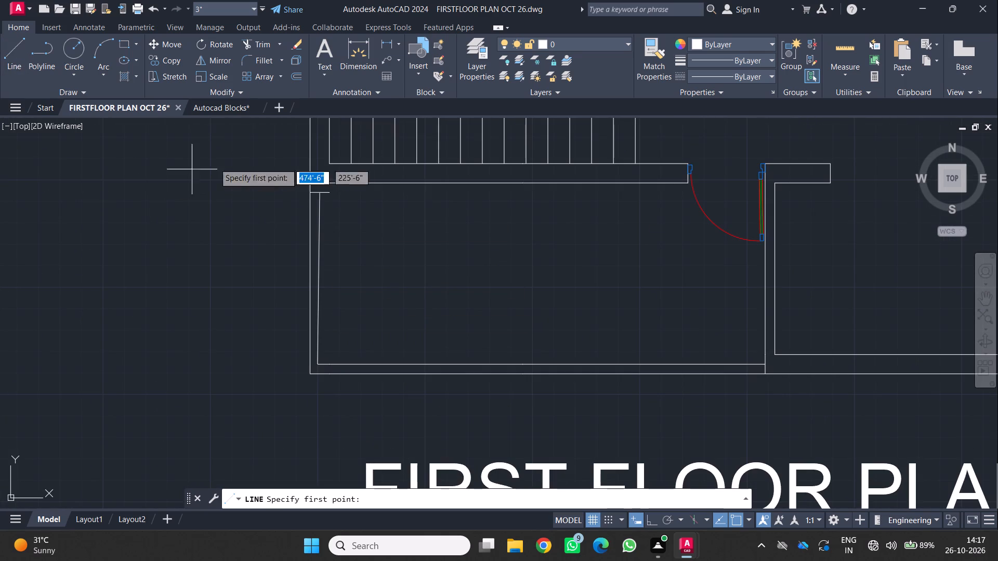
scroll(352, 197, "up", 1)
scroll(314, 171, "up", 1)
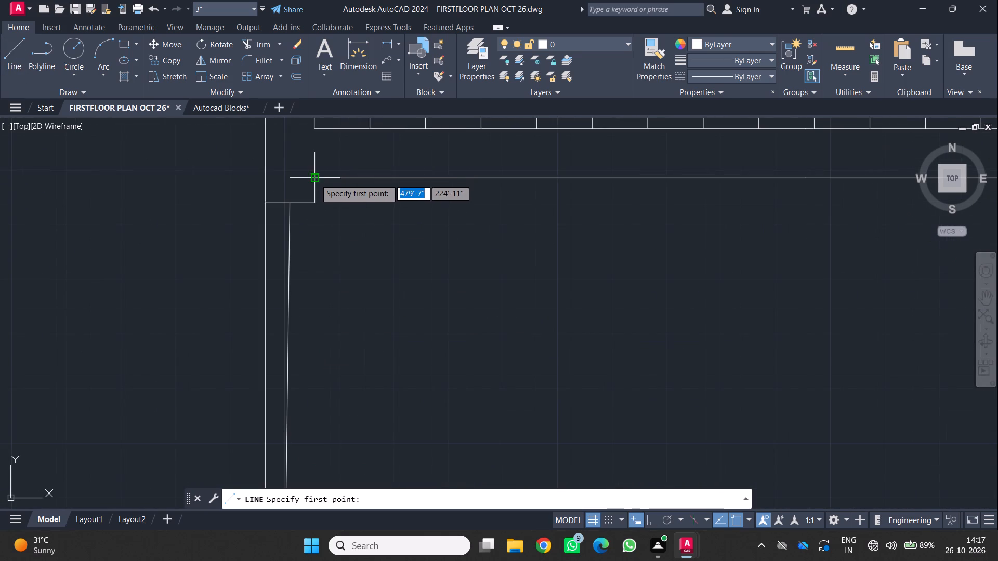
left_click(316, 179)
left_click(314, 204)
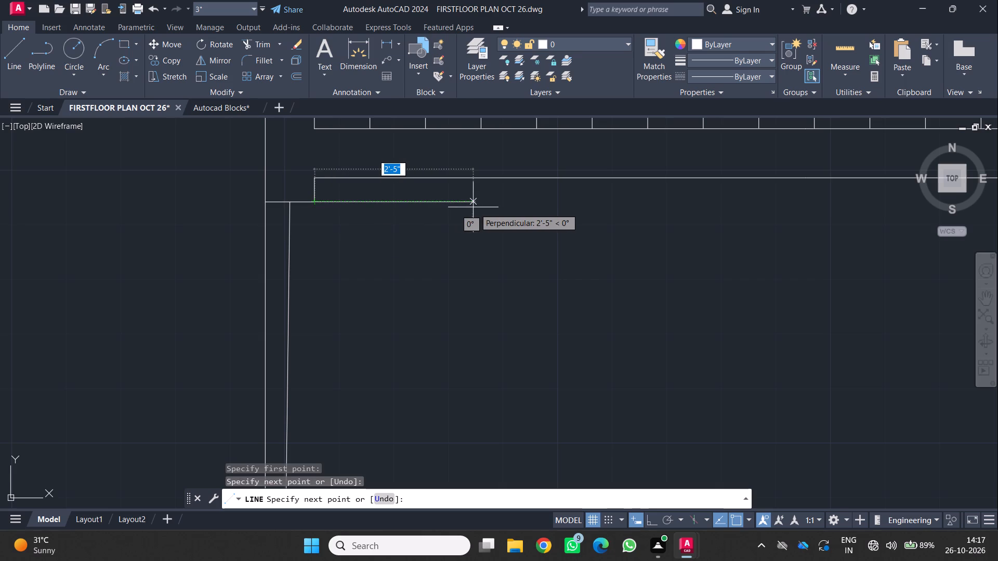
key("space")
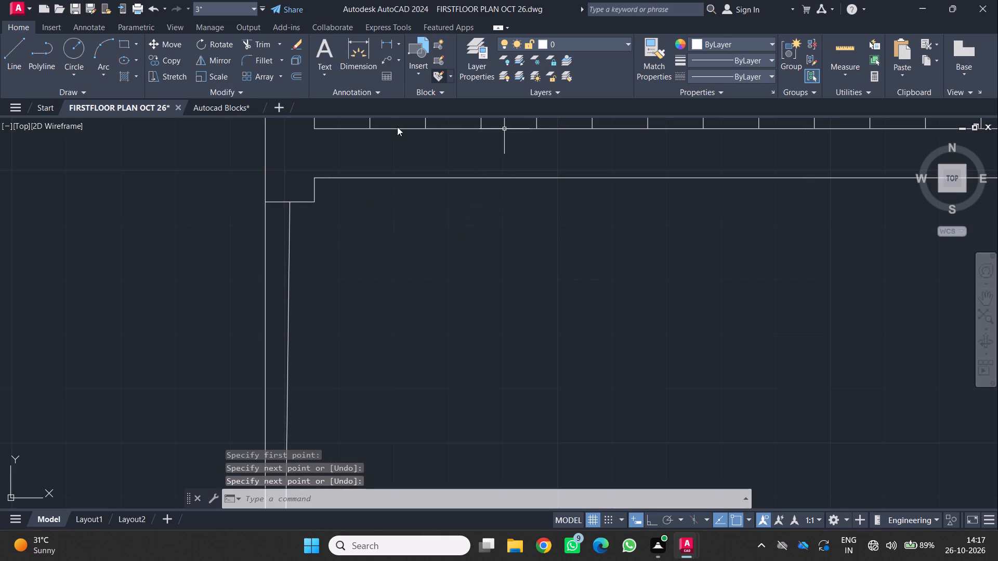
Place multiline text reading BALCONY in a frame about 7'-11" wide in the open space below the staircase.
scroll(424, 201, "down", 2)
scroll(491, 224, "down", 1)
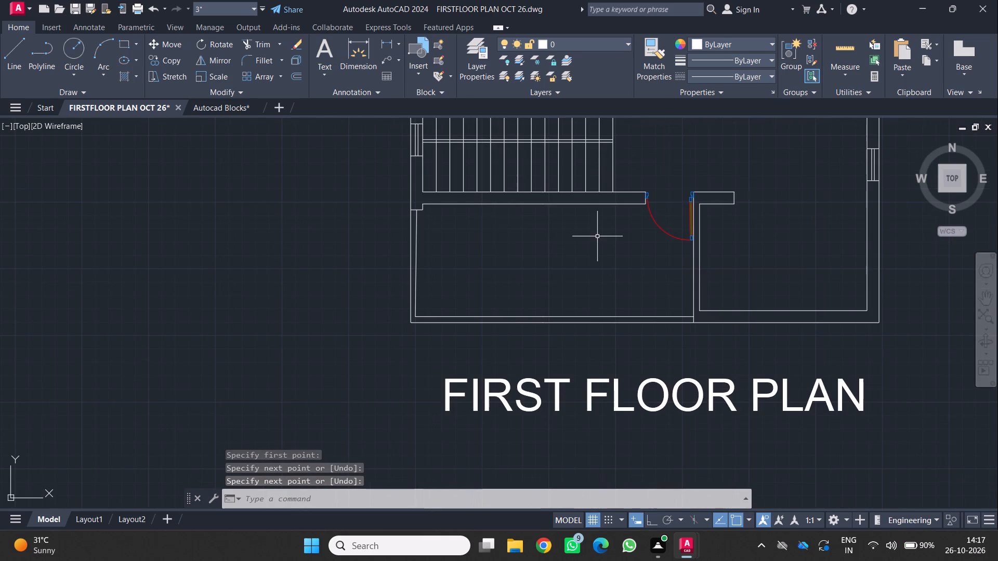
middle_click_drag(596, 236, 471, 258)
middle_click(470, 258)
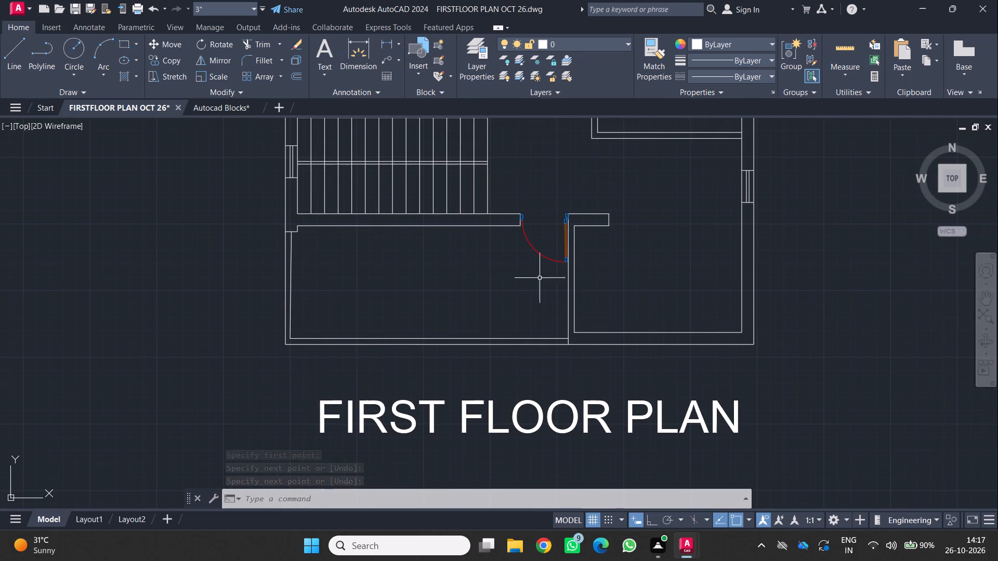
middle_click_drag(503, 268, 452, 306)
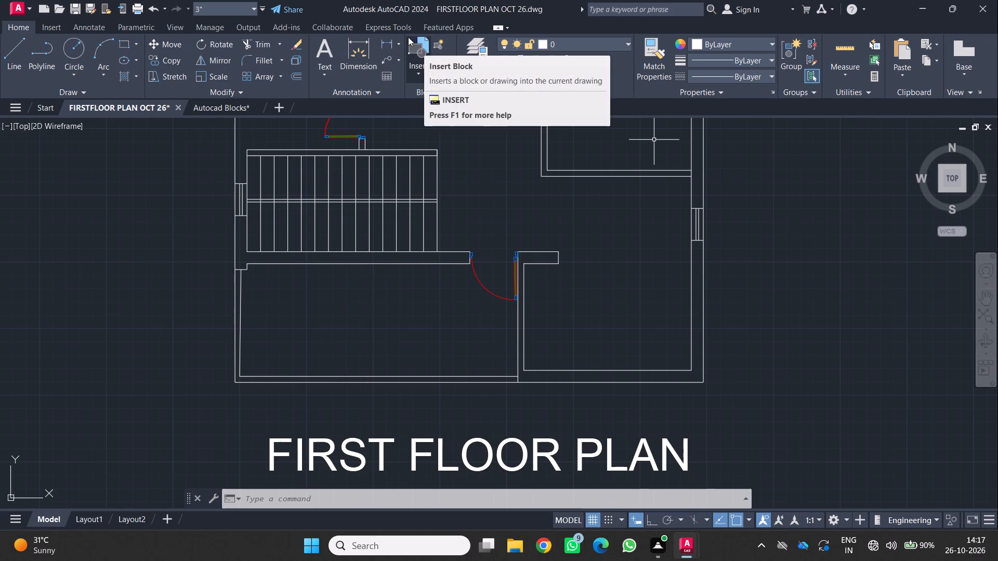
left_click(319, 52)
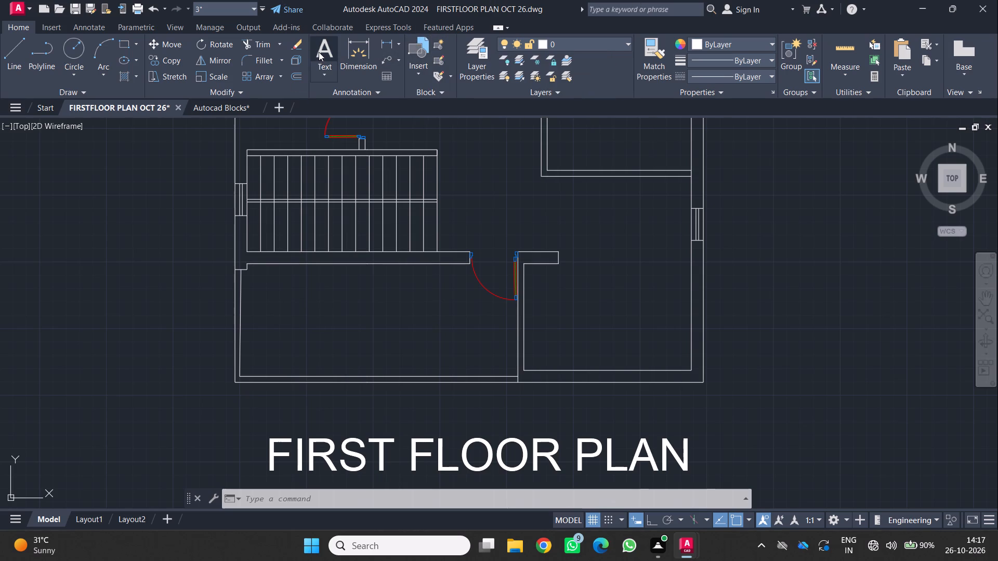
scroll(332, 286, "up", 1)
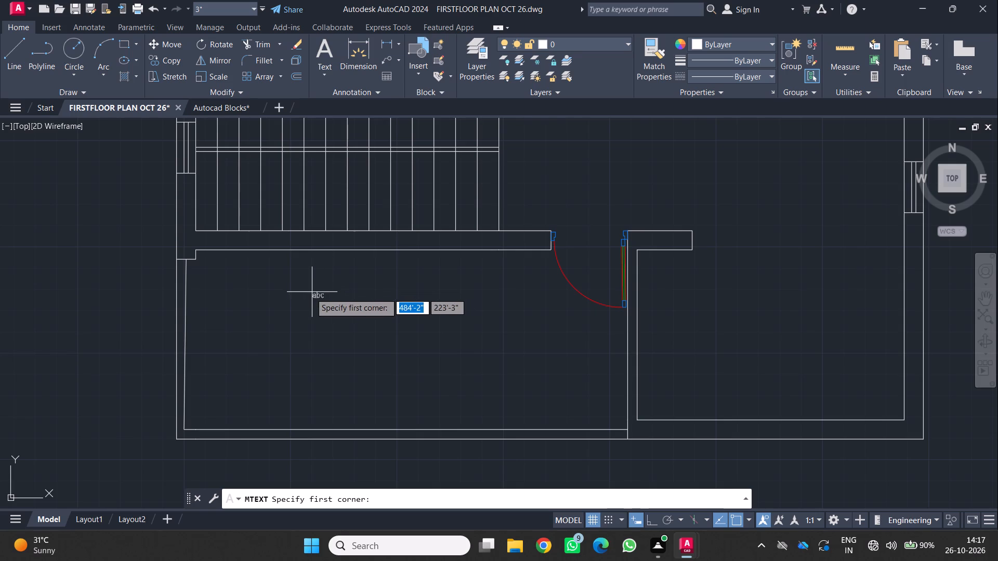
left_click(302, 297)
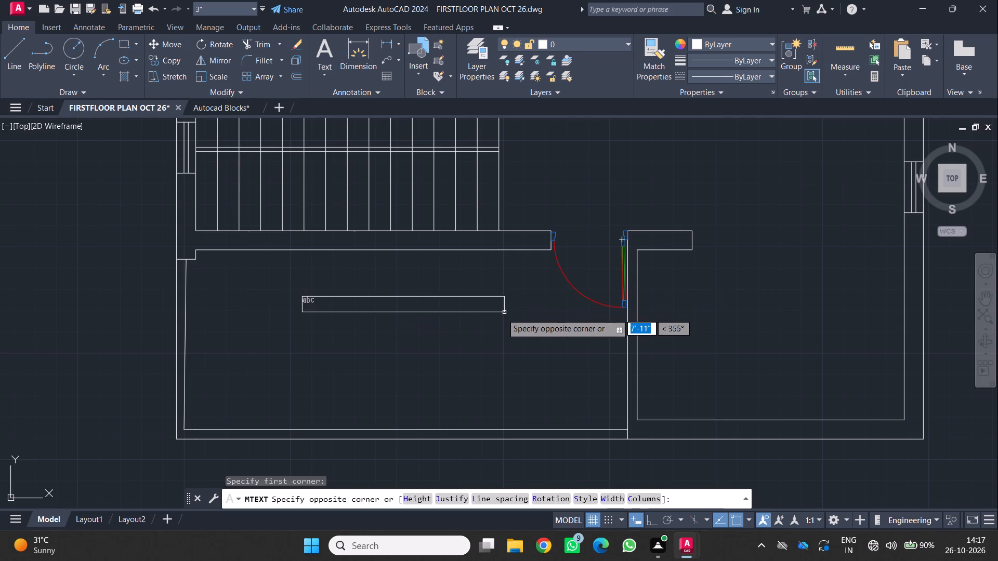
left_click(502, 314)
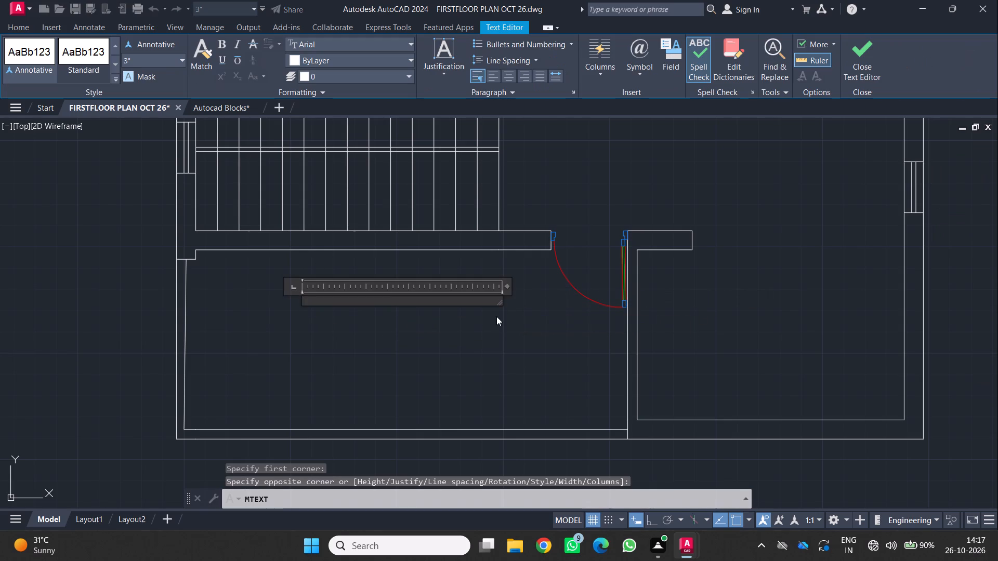
key("b")
key("a")
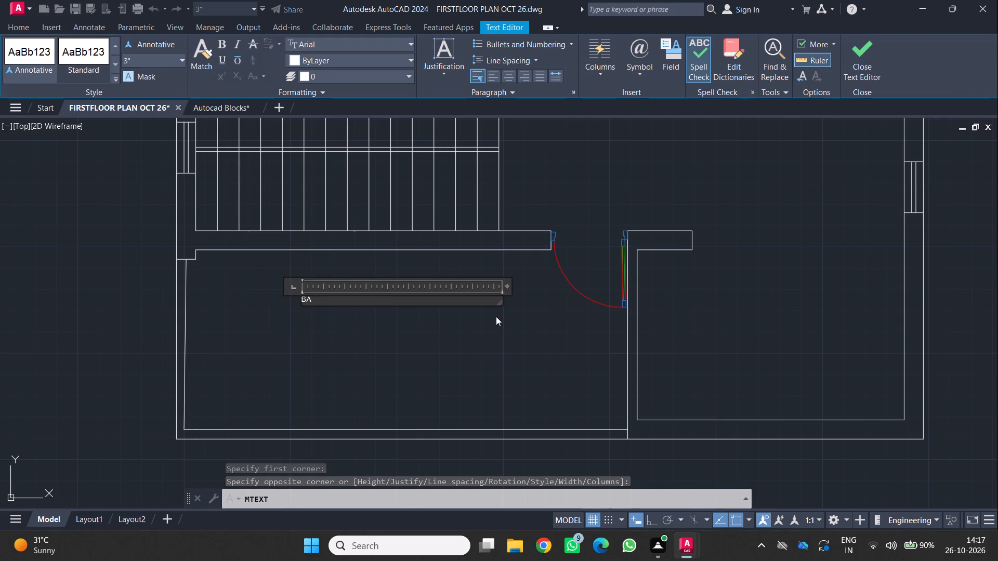
key("l")
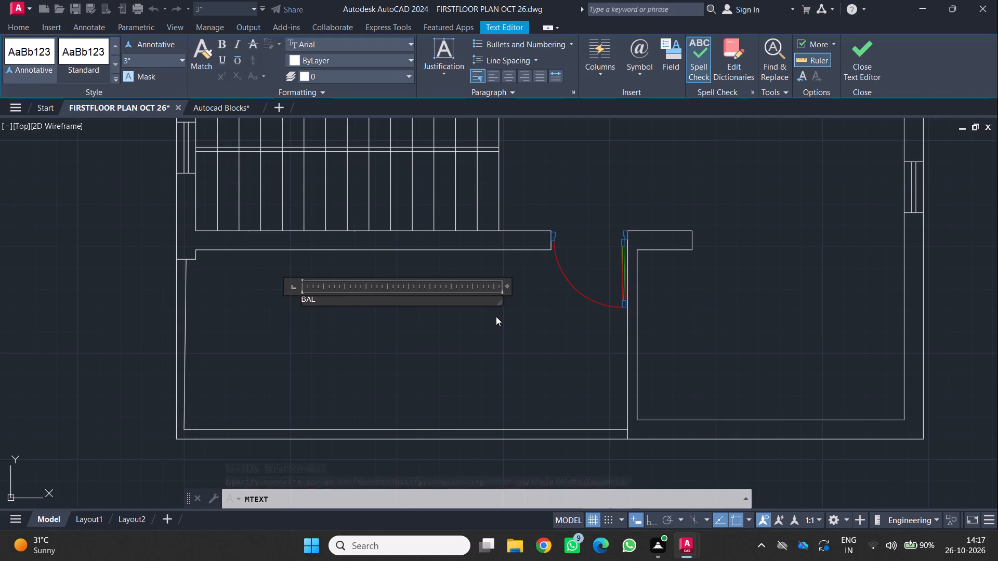
type("CONY")
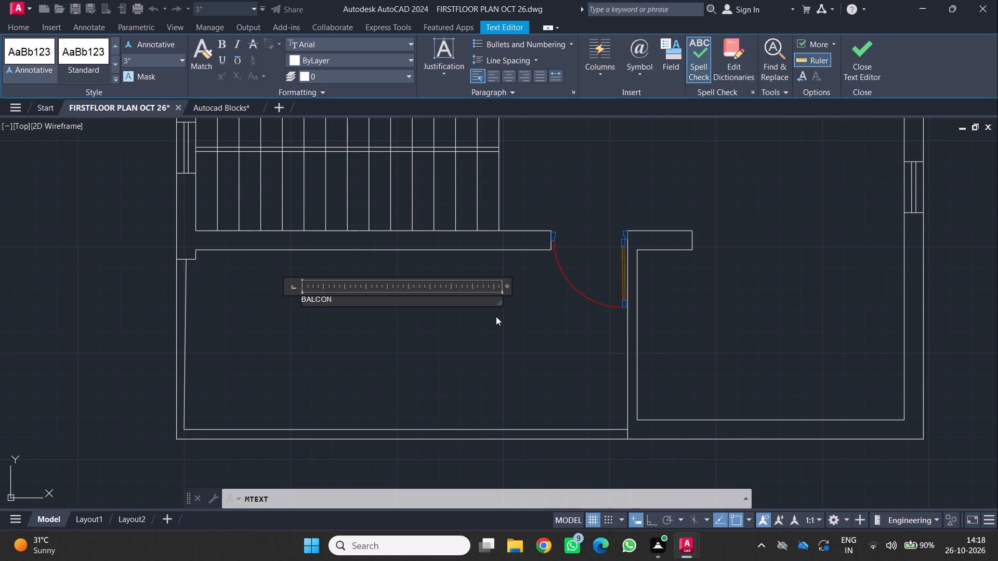
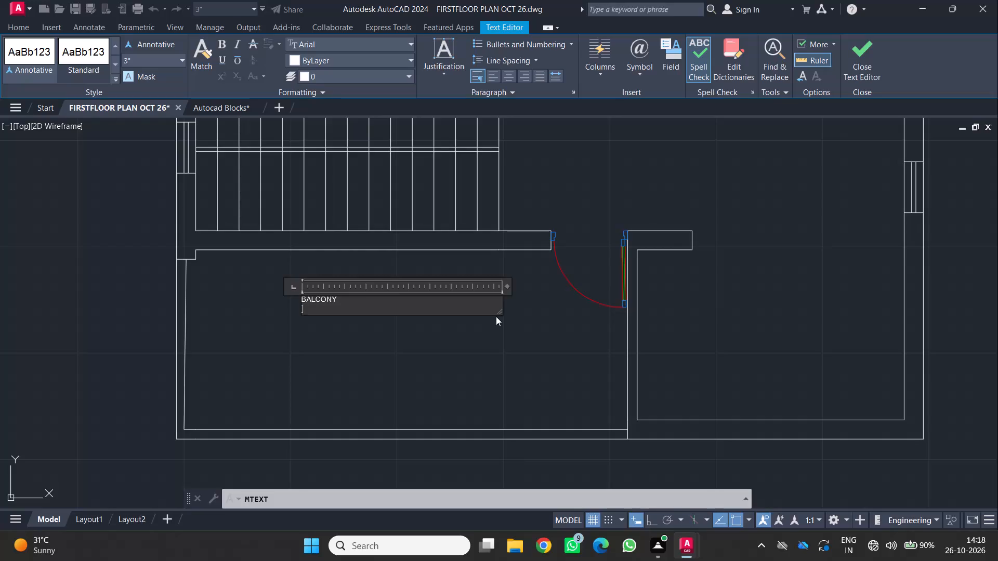
Add a second line reading 16'11" X 6'8" beneath BALCONY in the text.
key("1")
key("6")
type("'11")
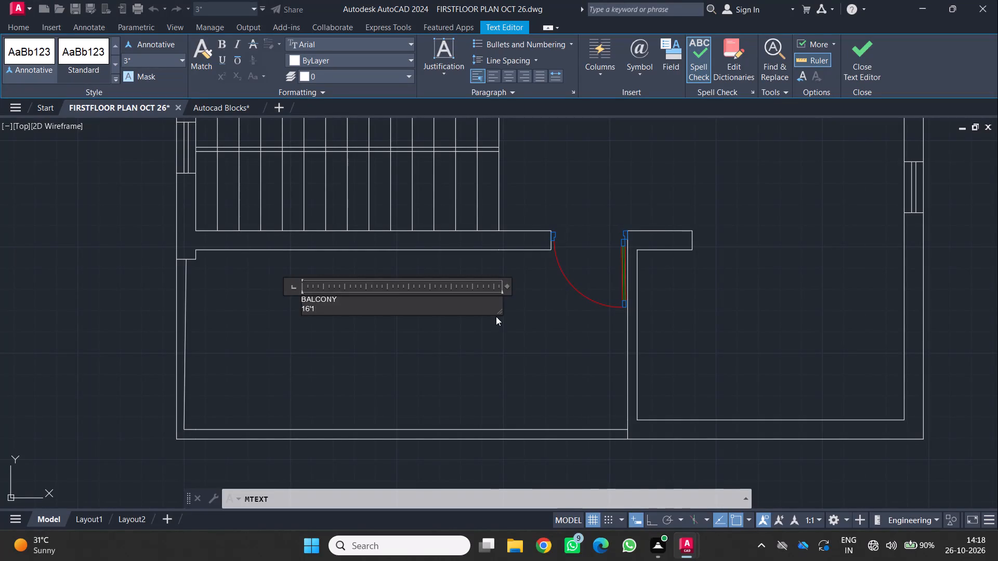
key("shift+quotedbl")
key("space")
type("X")
key("space")
key("6")
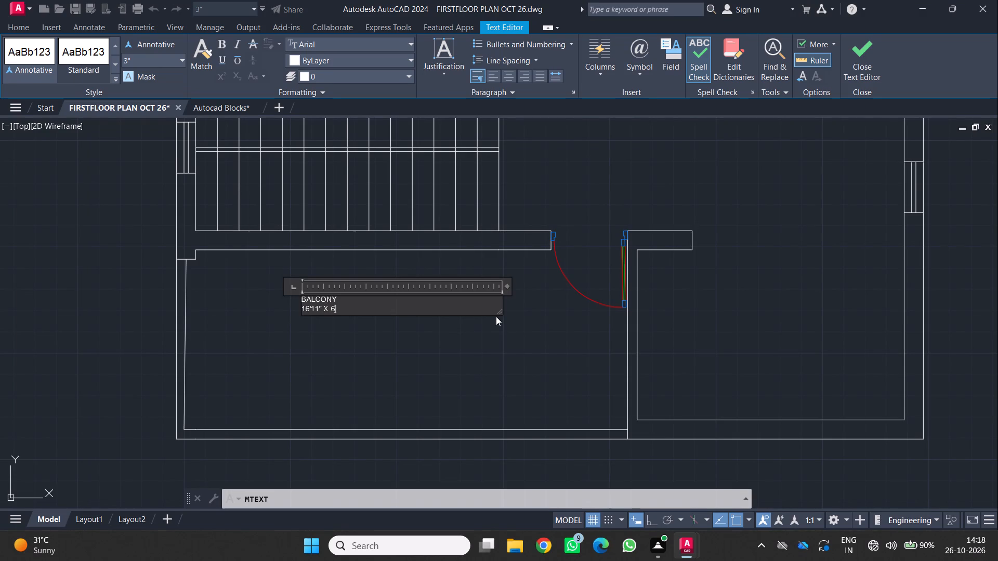
type("'8")
key("shift+quotedbl")
Set the height of both lines of the balcony label to 6" and finish the text.
left_click_drag(350, 308, 226, 292)
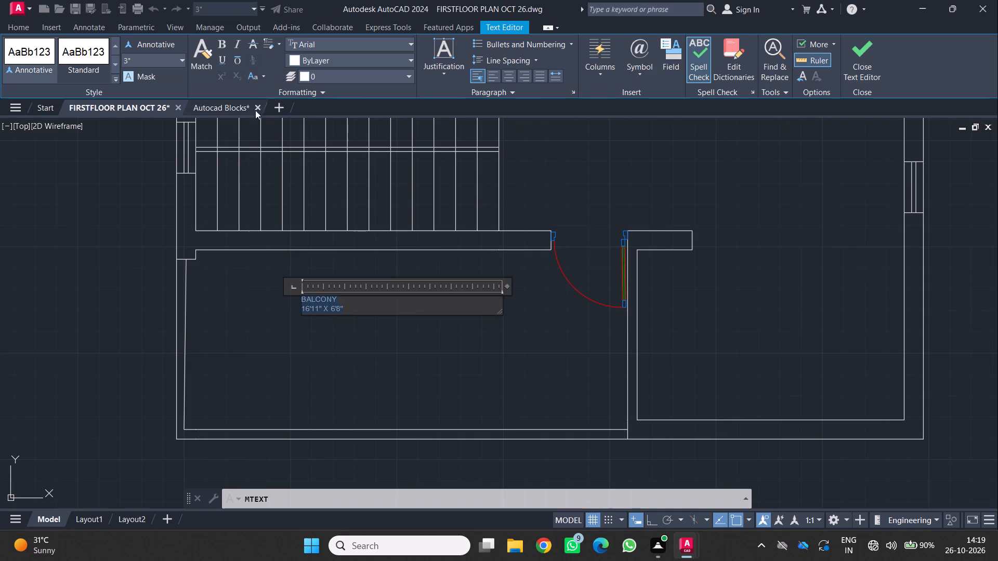
left_click(135, 55)
key("6")
key("Return")
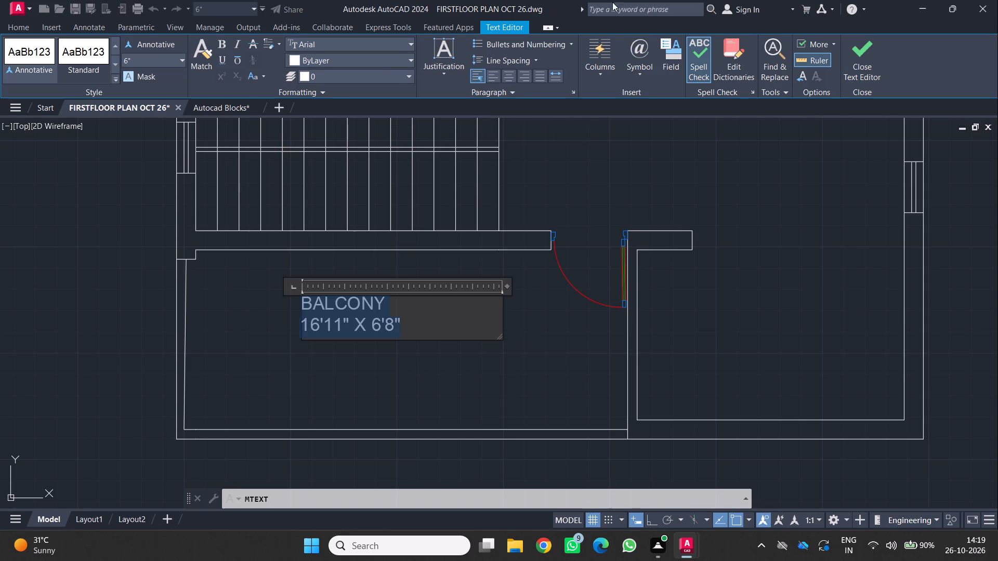
left_click_drag(409, 376, 403, 382)
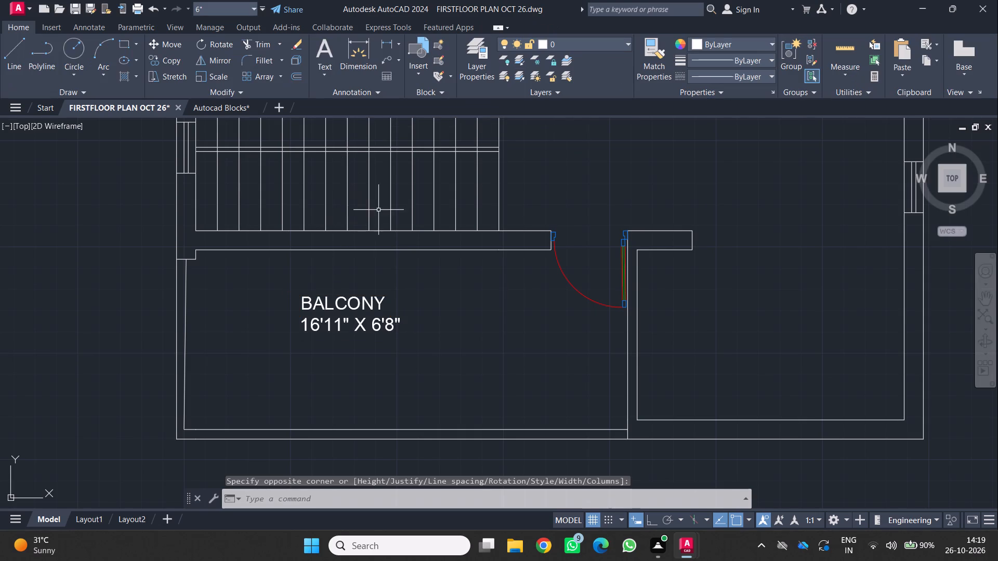
Move the BALCONY label straight up about 1'-4", closer to the wall under the staircase.
scroll(375, 210, "down", 1)
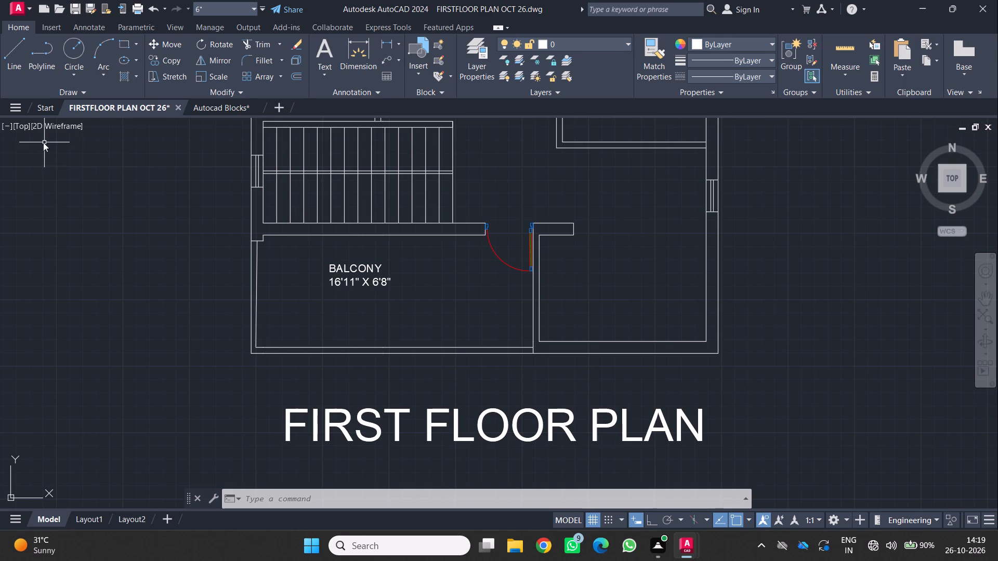
scroll(379, 105, "down", 1)
middle_click_drag(307, 234, 233, 337)
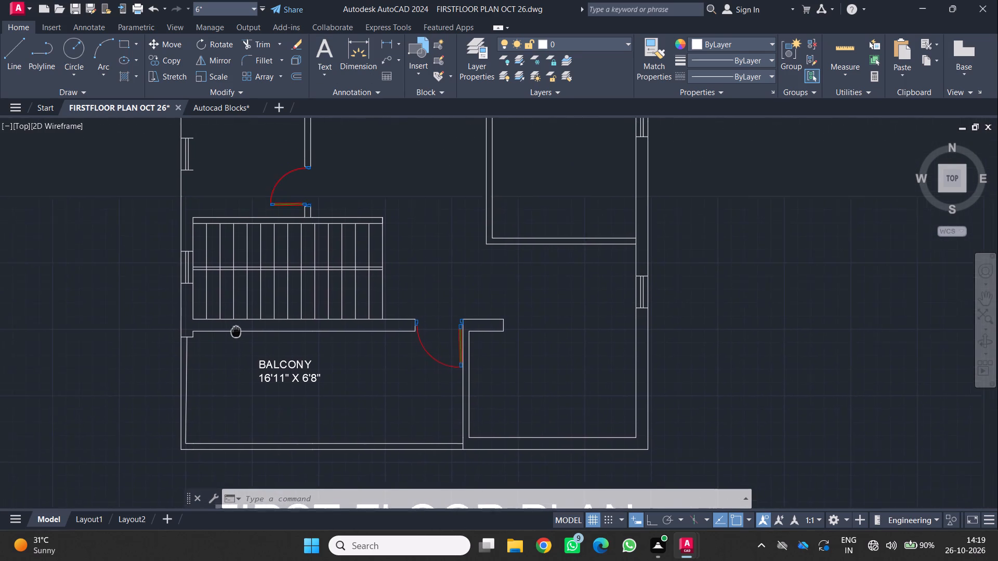
middle_click_drag(233, 337, 227, 355)
scroll(250, 344, "down", 1)
middle_click_drag(252, 340, 307, 309)
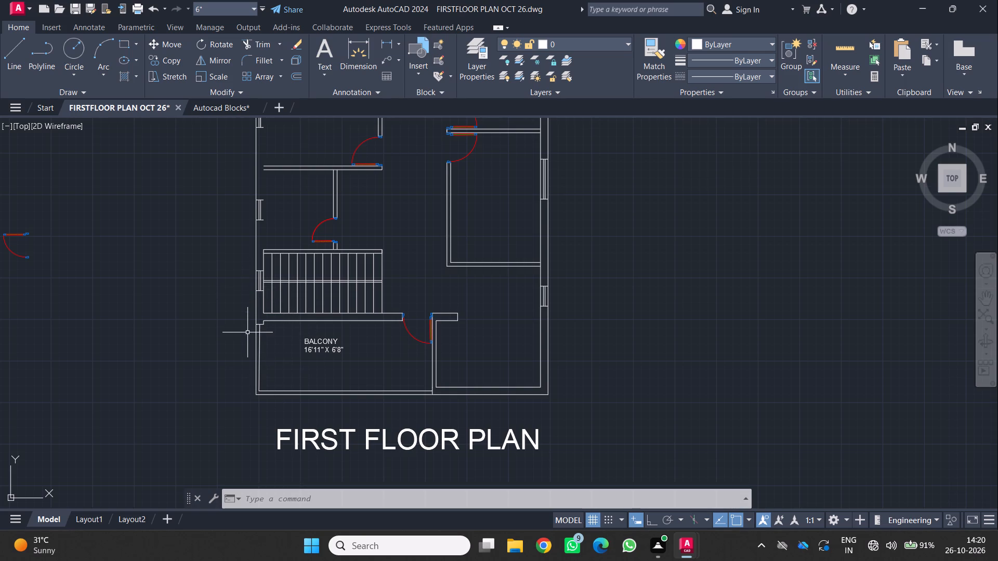
scroll(222, 347, "up", 1)
middle_click_drag(222, 347, 193, 316)
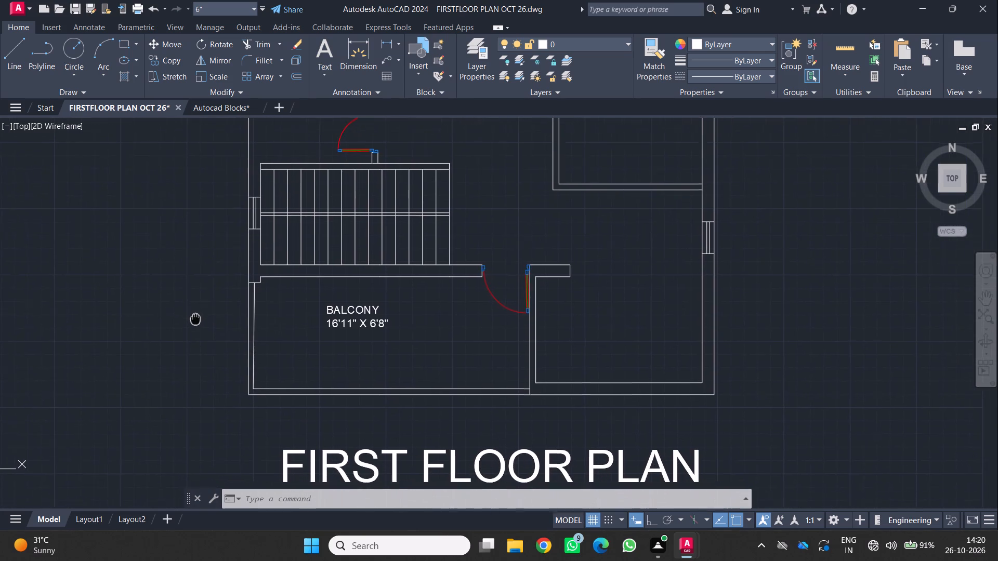
middle_click_drag(193, 316, 193, 316)
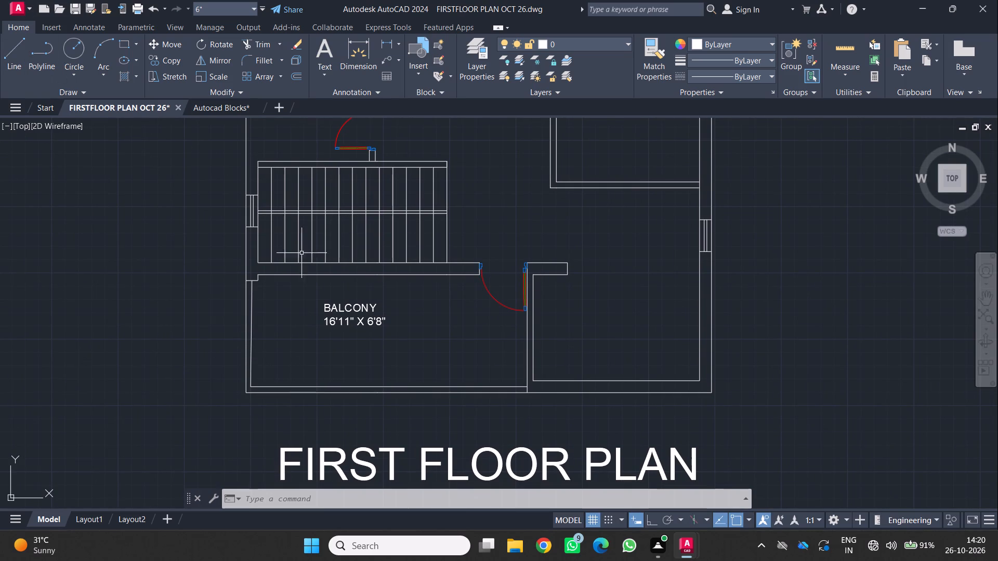
left_click(360, 320)
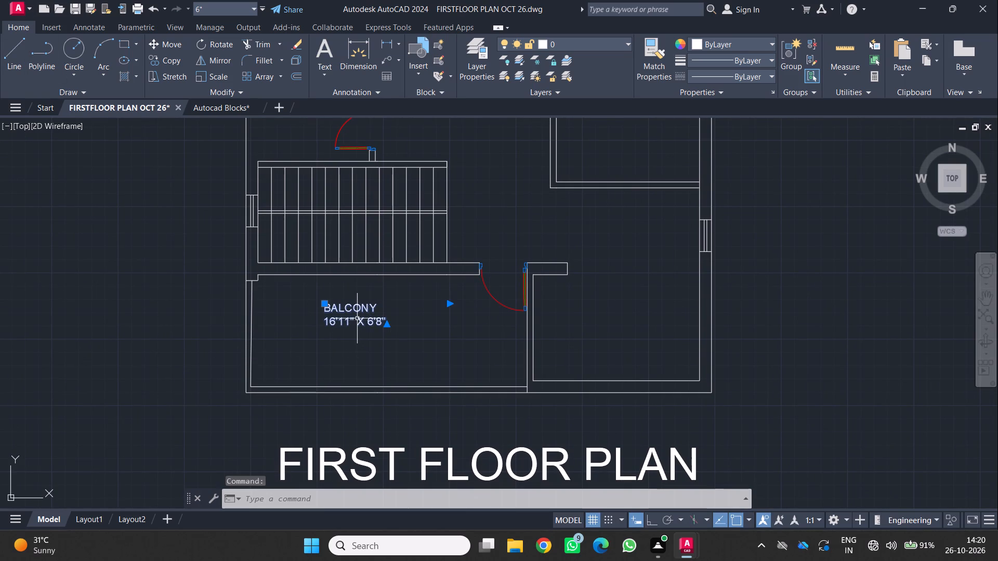
key("m")
key("Return")
left_click(323, 325)
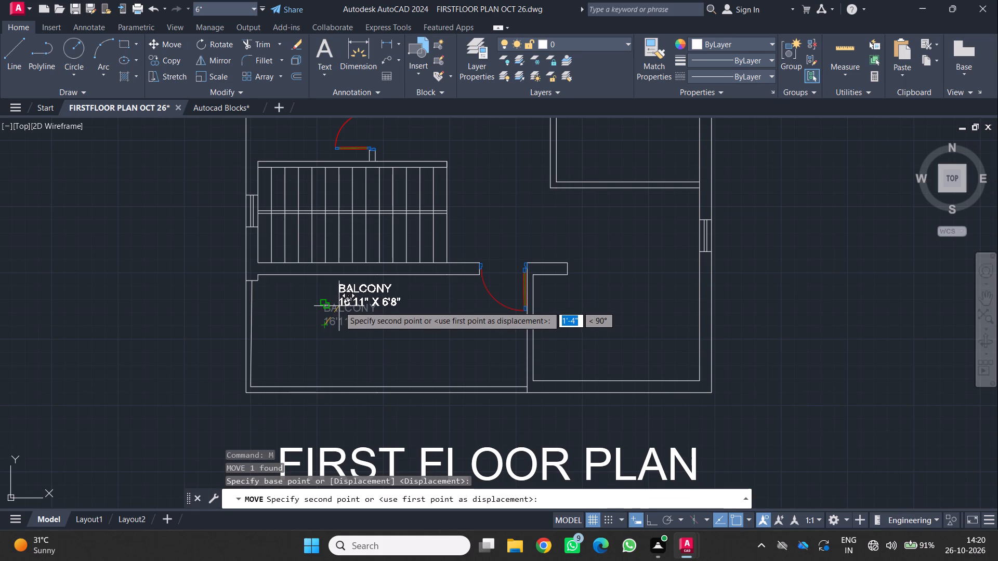
left_click(339, 306)
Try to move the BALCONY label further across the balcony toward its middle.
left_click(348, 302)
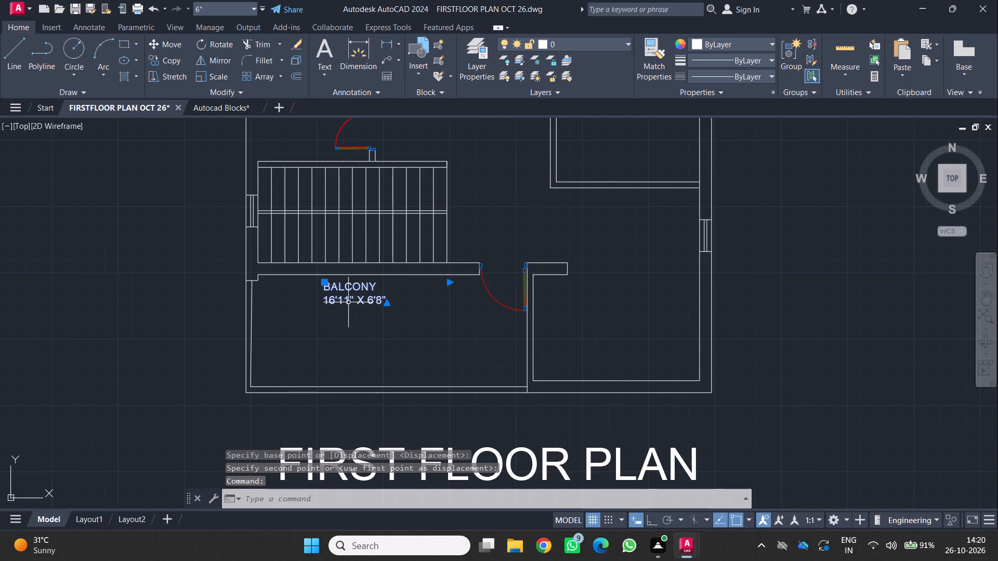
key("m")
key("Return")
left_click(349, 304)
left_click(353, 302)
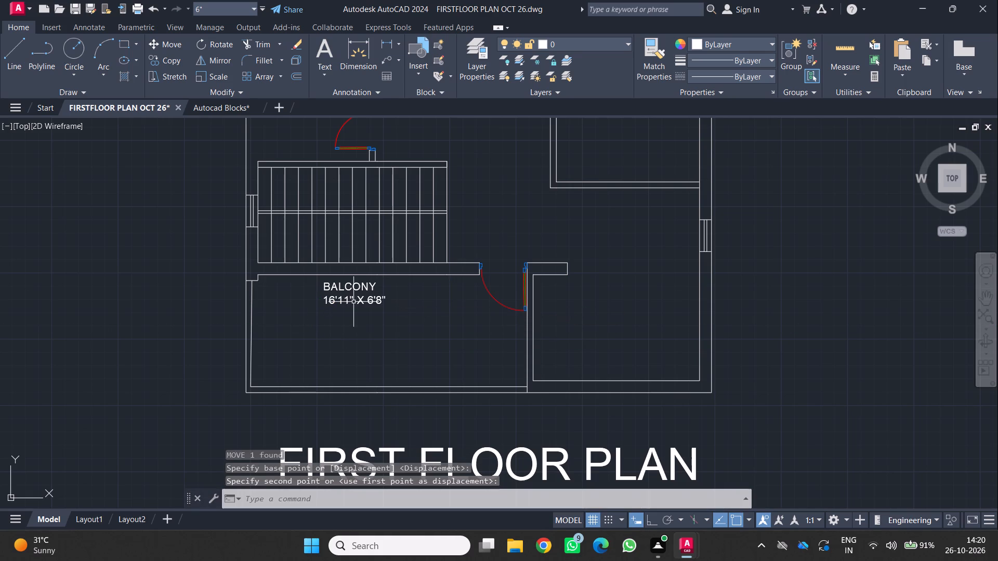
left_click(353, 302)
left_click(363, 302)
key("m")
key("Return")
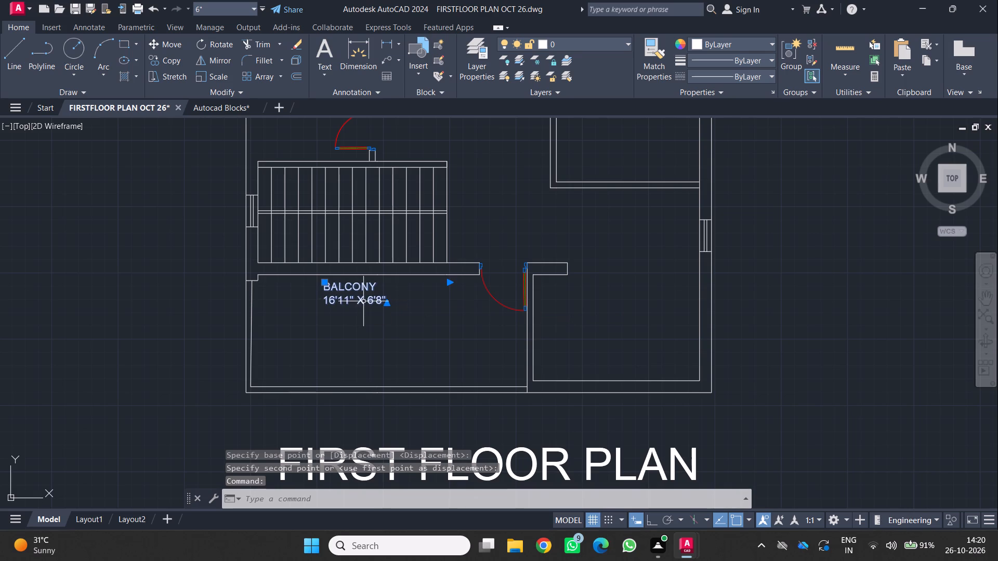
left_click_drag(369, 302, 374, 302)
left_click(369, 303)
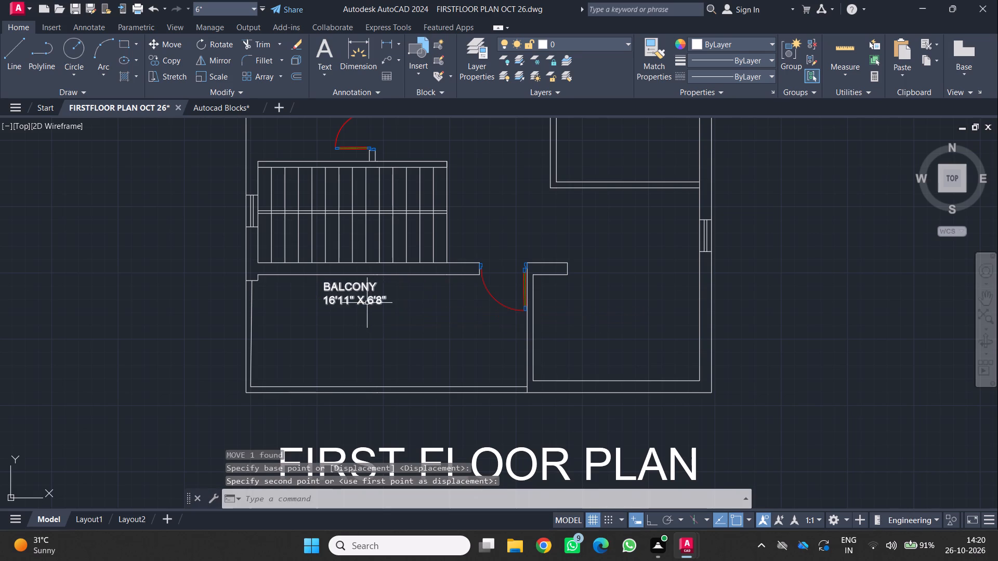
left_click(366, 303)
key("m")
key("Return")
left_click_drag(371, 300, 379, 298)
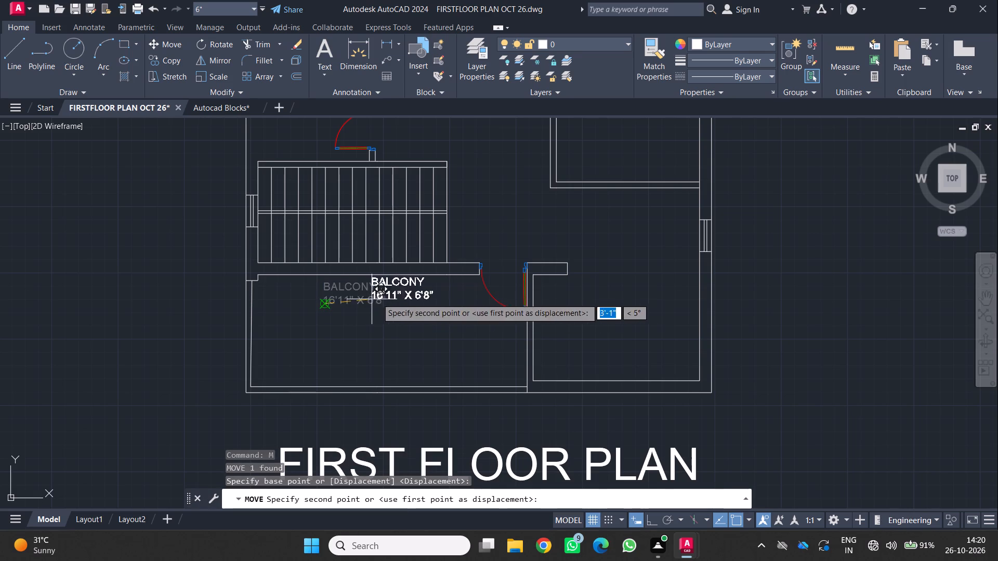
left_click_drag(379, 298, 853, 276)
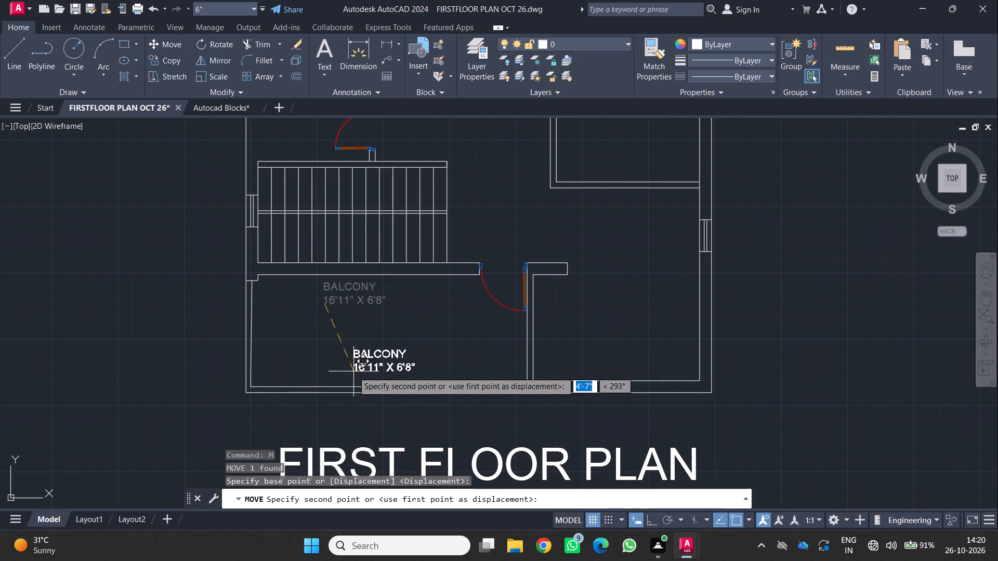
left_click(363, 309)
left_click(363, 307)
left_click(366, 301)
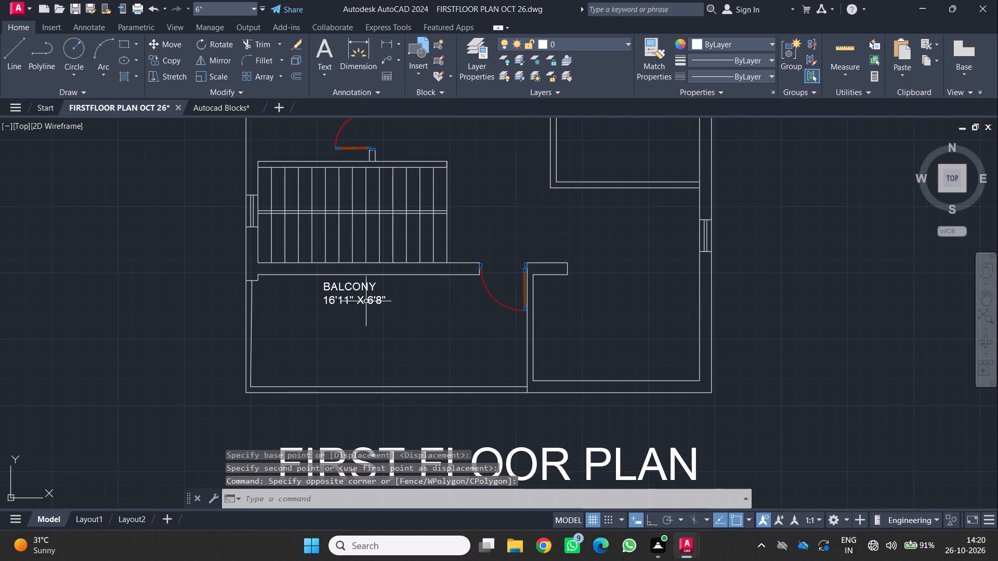
Shift the BALCONY label horizontally toward the door until it sits centred under the staircase wall, clear of the door swing.
left_click(348, 301)
key("m")
key("Return")
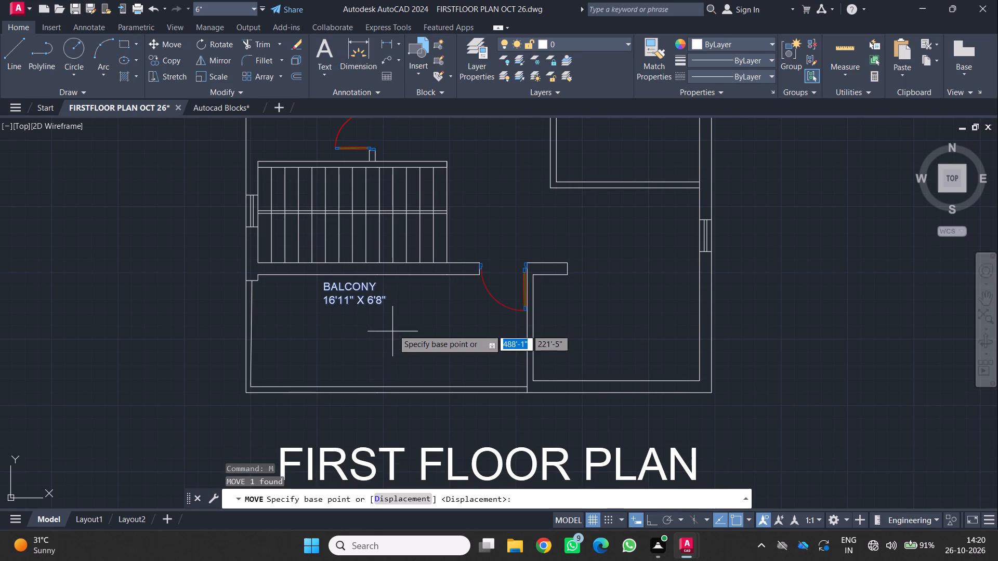
left_click(383, 305)
left_click(390, 302)
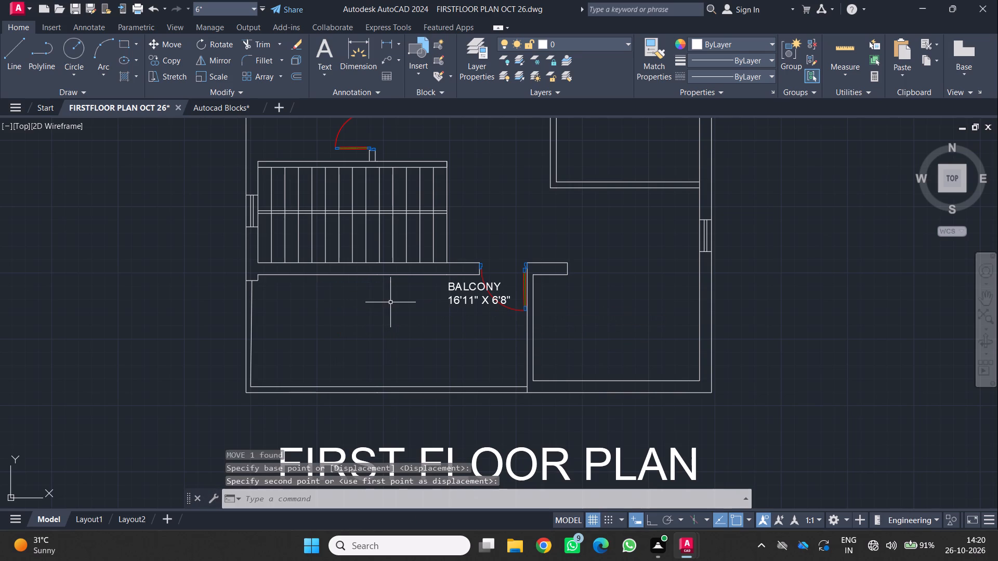
left_click(475, 292)
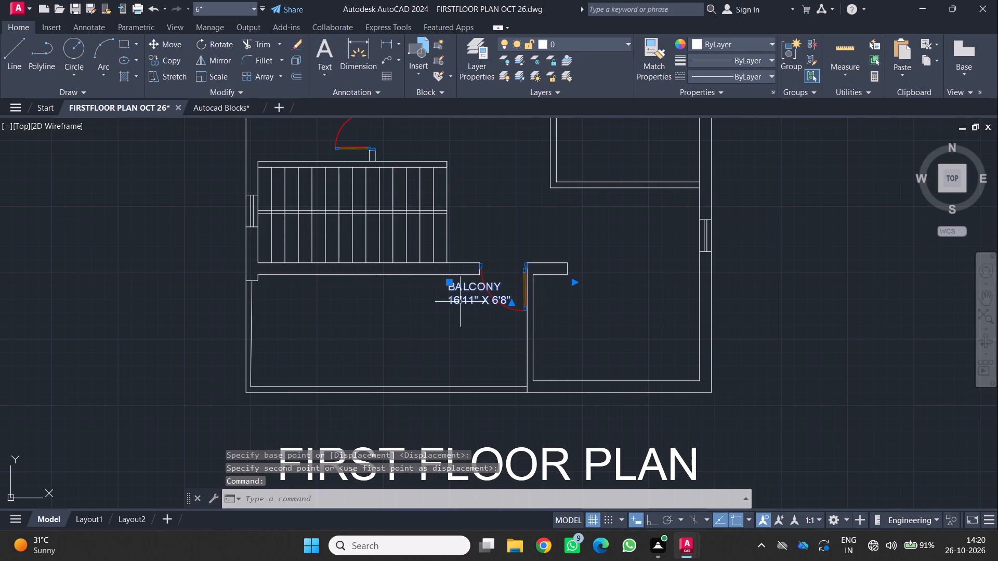
key("m")
key("Return")
left_click(445, 303)
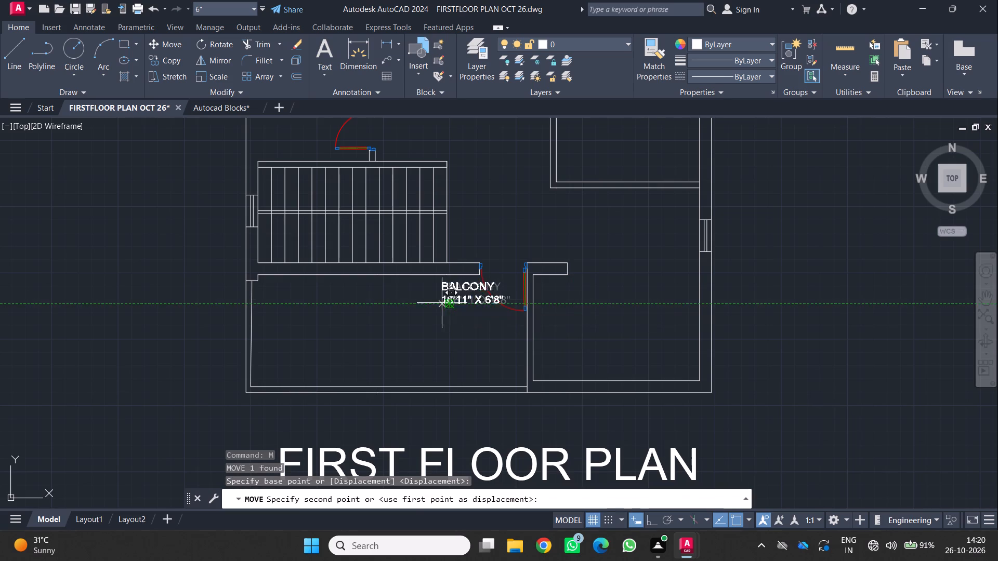
left_click(360, 308)
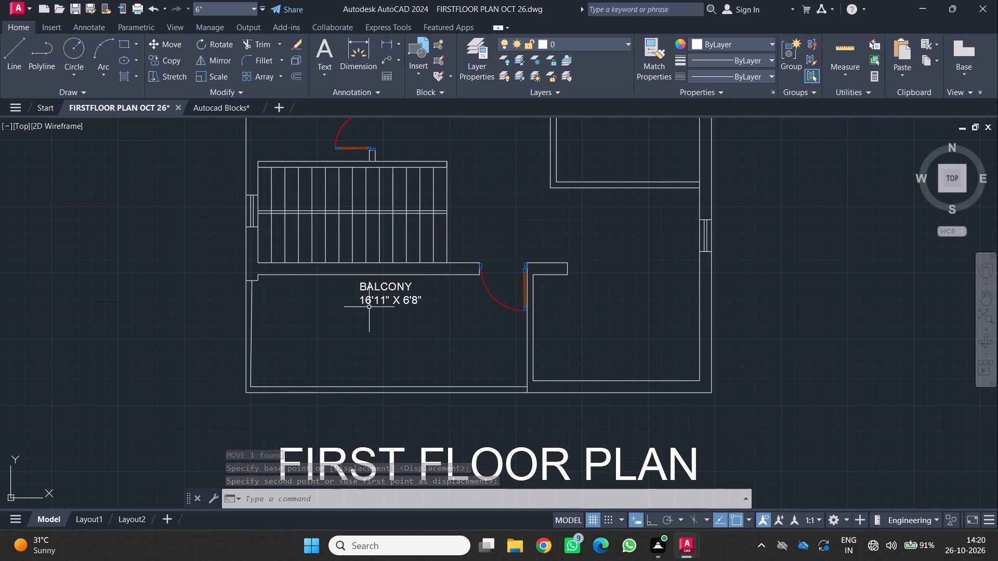
Draw a circle in the middle of the balcony, just below its size label.
scroll(373, 304, "down", 1)
middle_click_drag(367, 348, 387, 314)
scroll(387, 314, "up", 1)
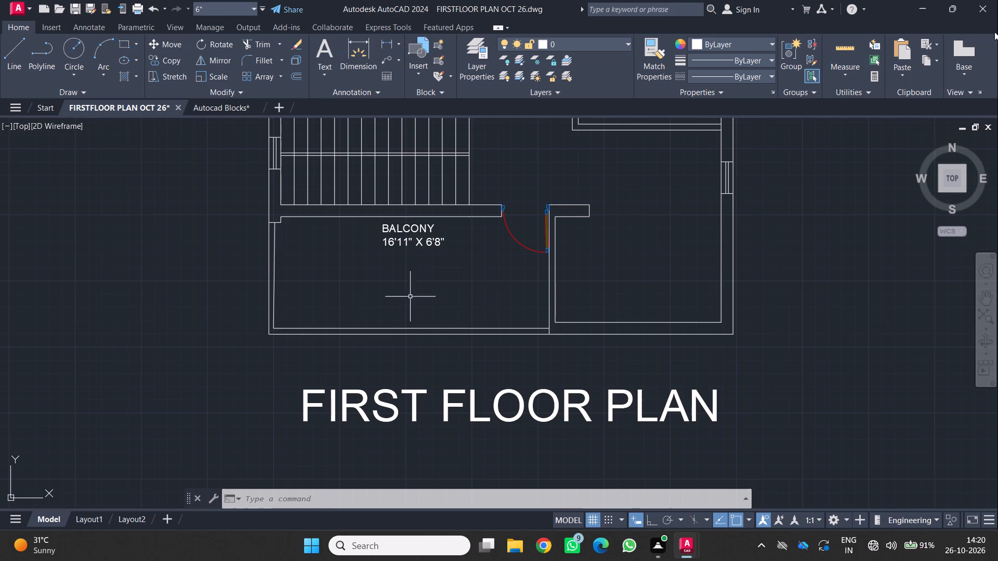
left_click(70, 49)
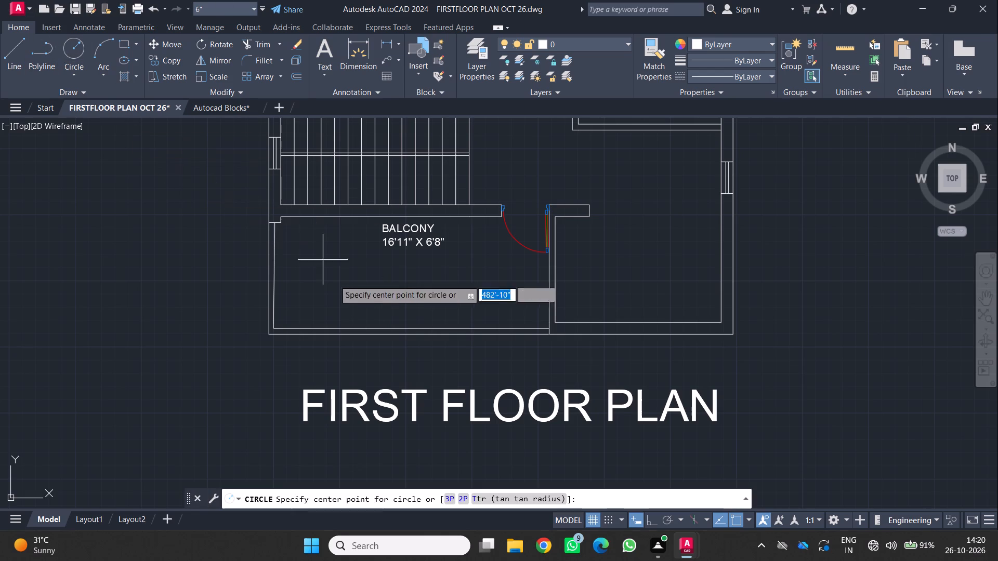
left_click(408, 287)
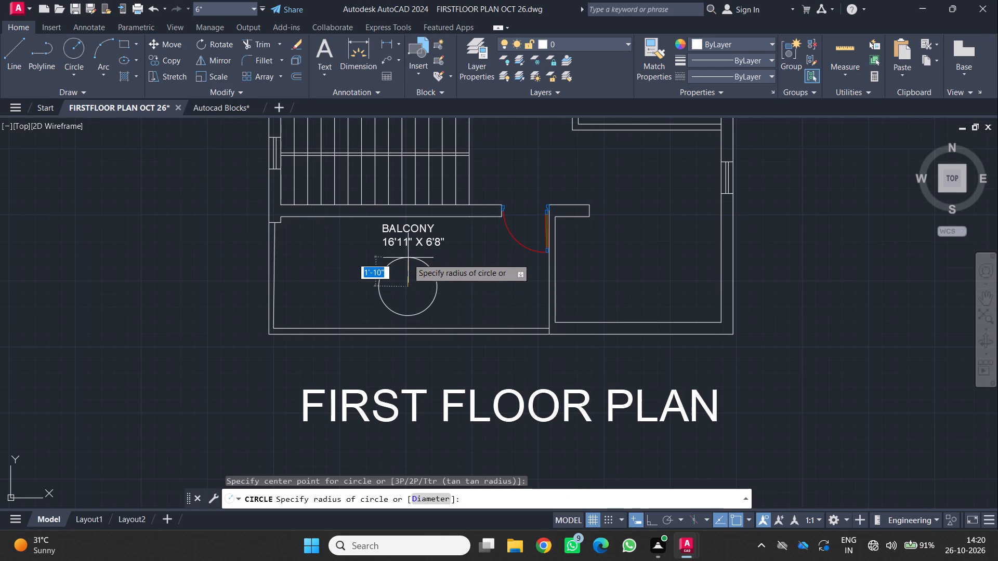
left_click(400, 263)
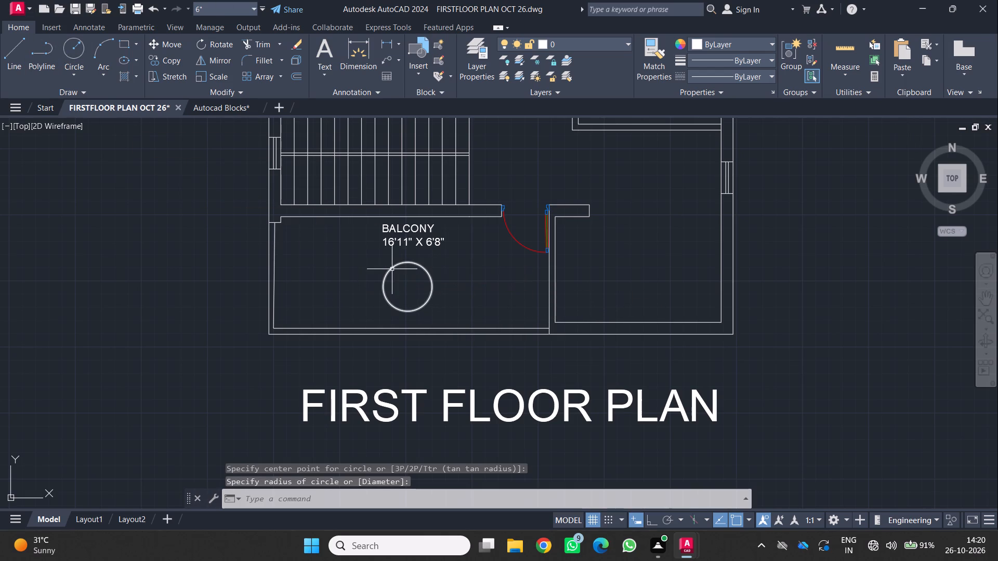
Offset the balcony circle inward by 2" to make a concentric double ring.
left_click(392, 269)
key("o")
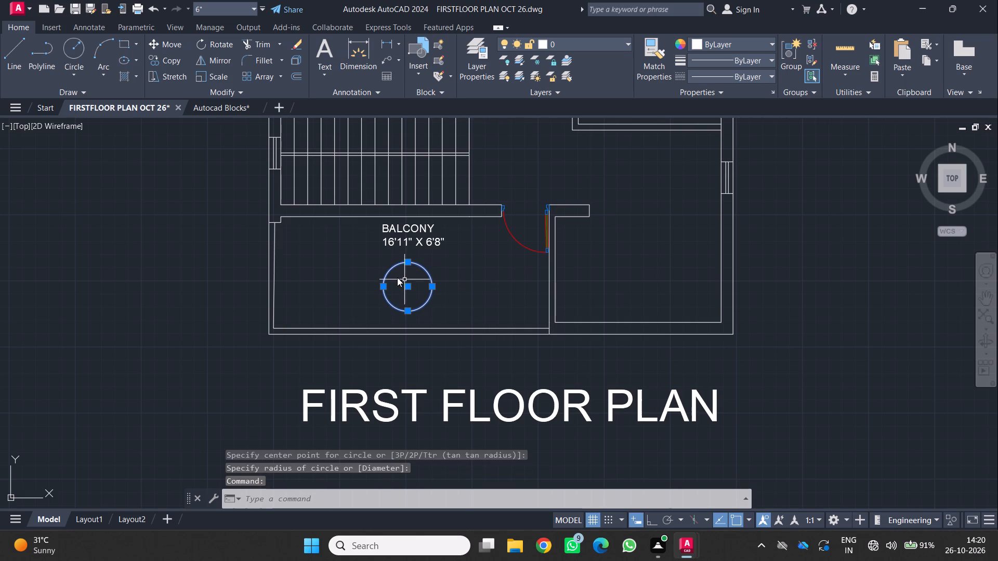
key("Return")
key("2")
key("Return")
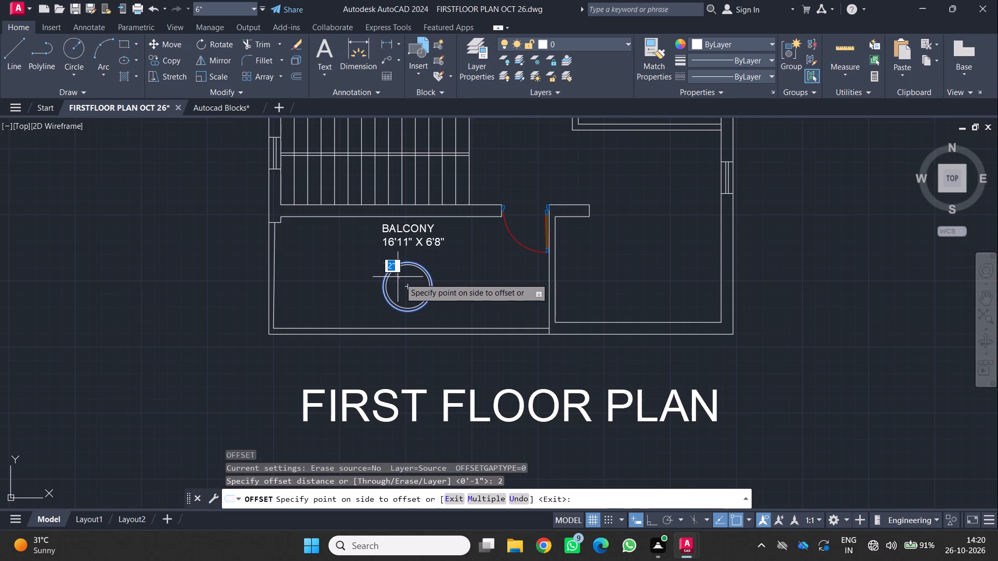
left_click(401, 278)
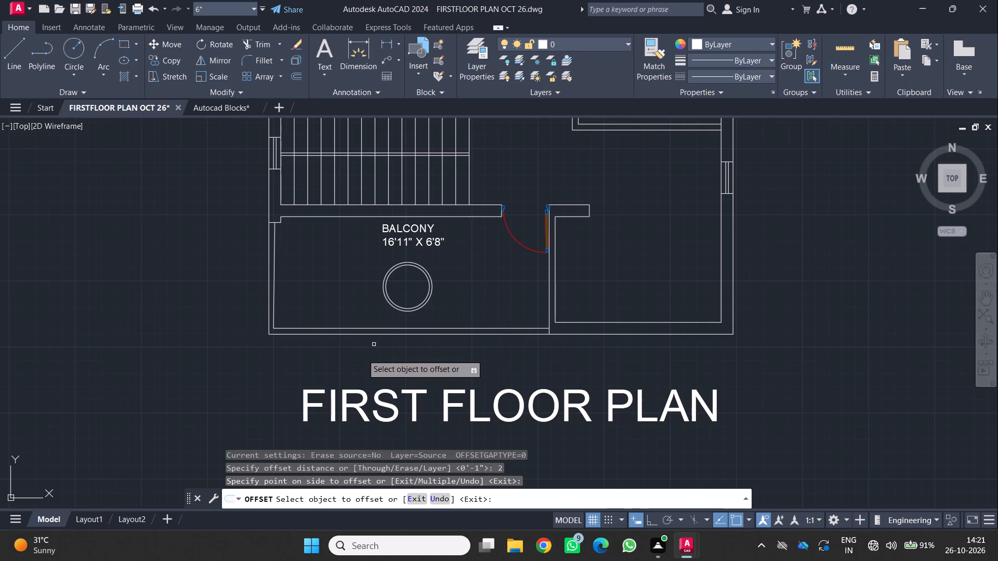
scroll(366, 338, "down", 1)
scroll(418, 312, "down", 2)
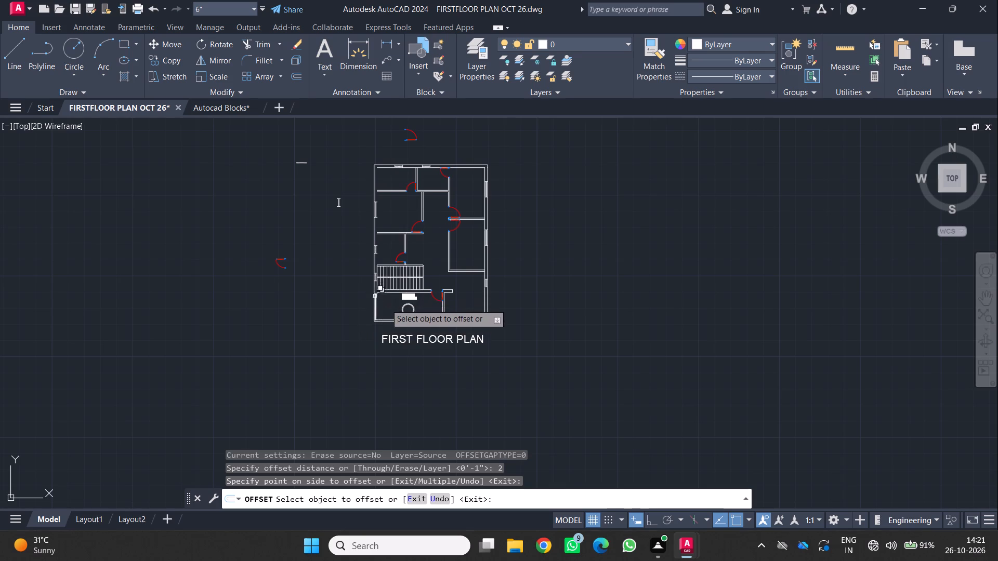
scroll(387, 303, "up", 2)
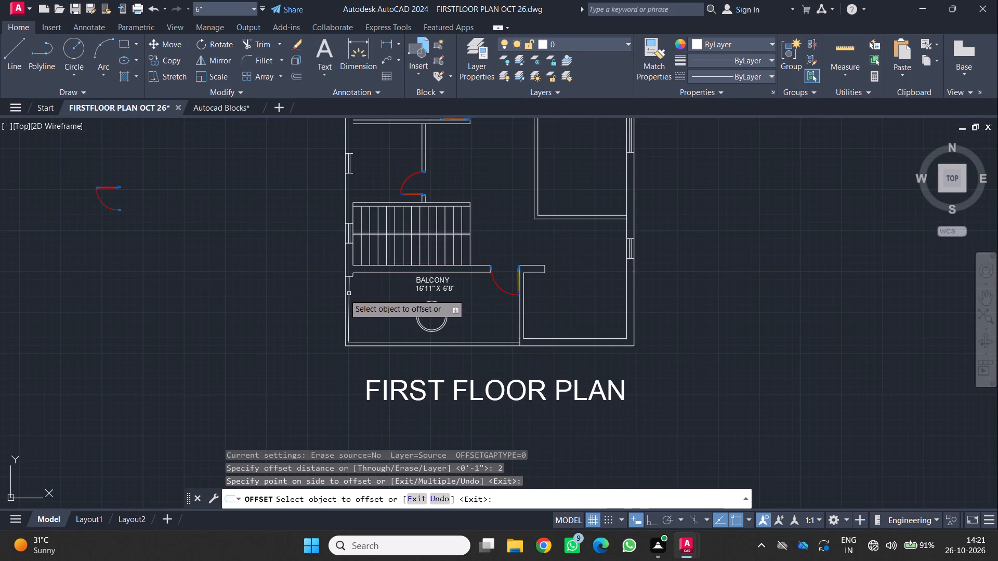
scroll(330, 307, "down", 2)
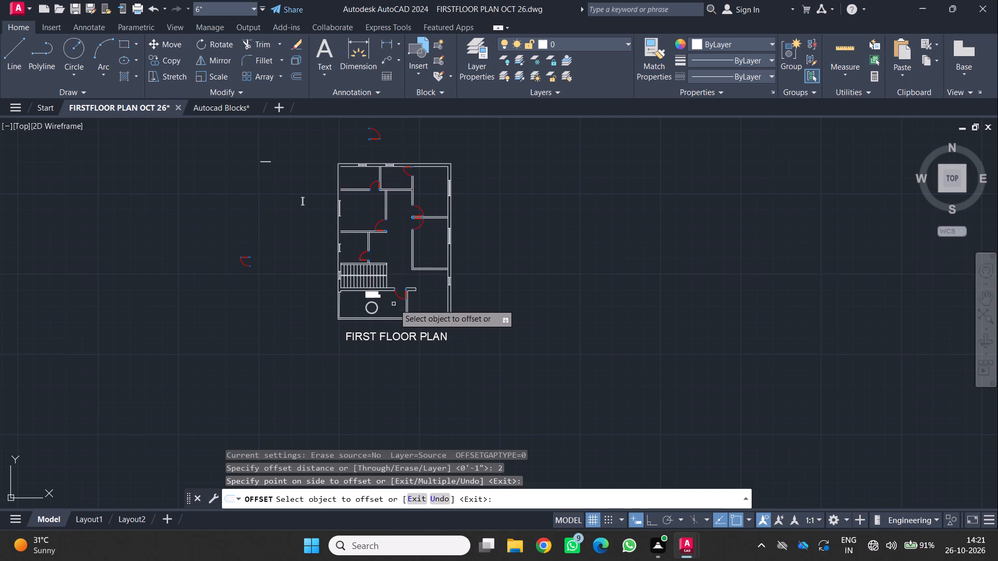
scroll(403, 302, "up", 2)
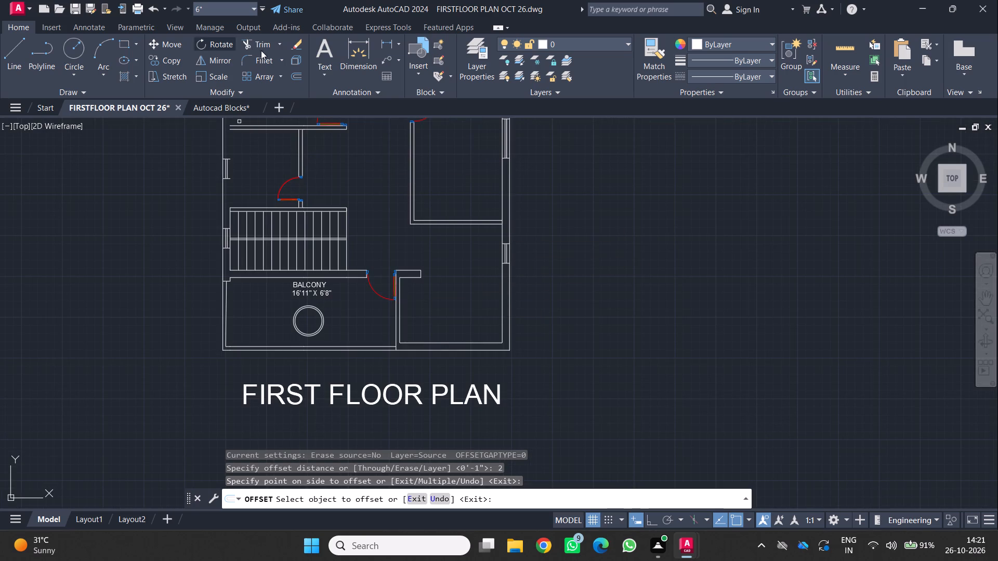
Add a multiline text label in the room adjoining the balcony, reading KITCHEN with 10'7" X 6'8 on the line below.
left_click(314, 53)
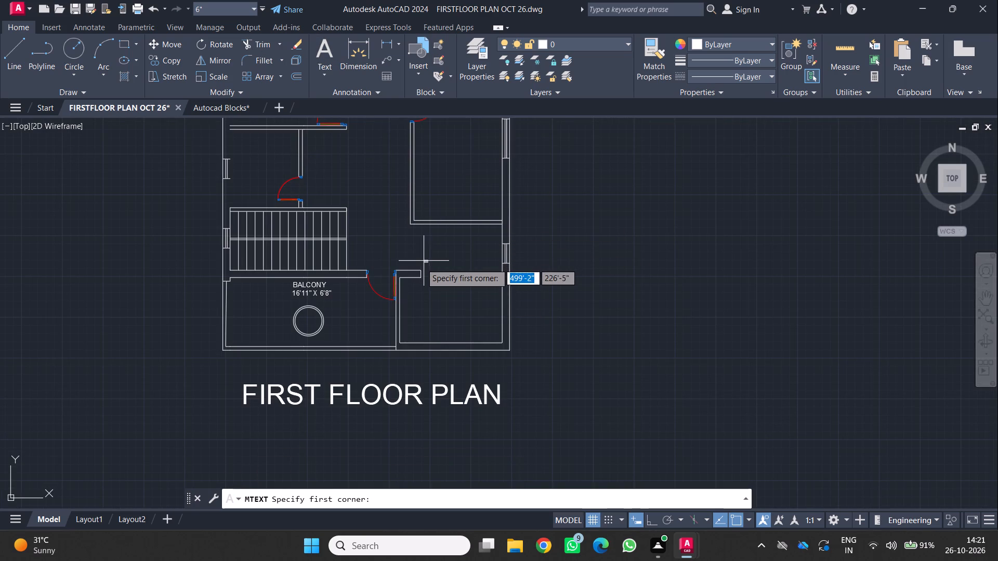
scroll(419, 272, "up", 1)
left_click(441, 291)
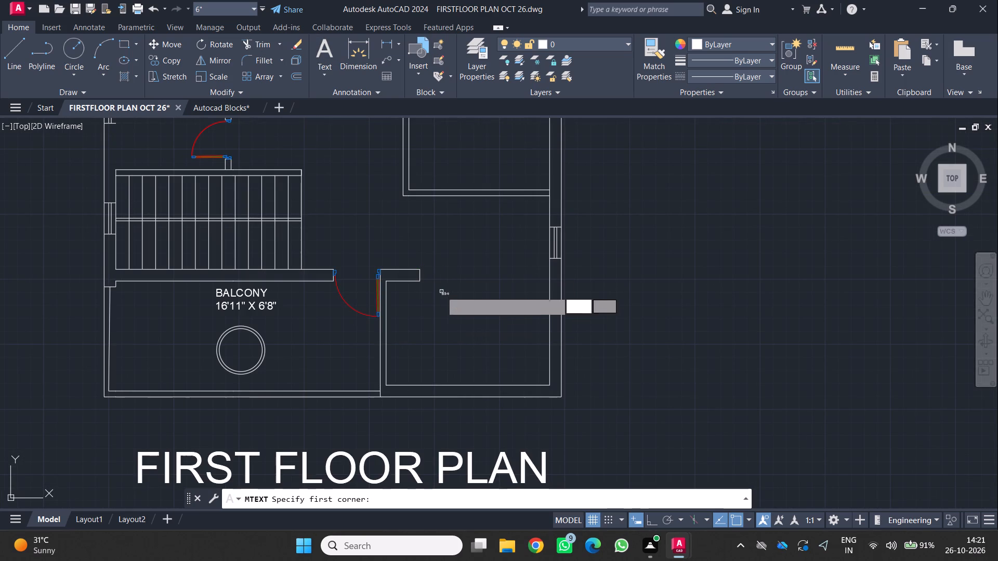
left_click(518, 308)
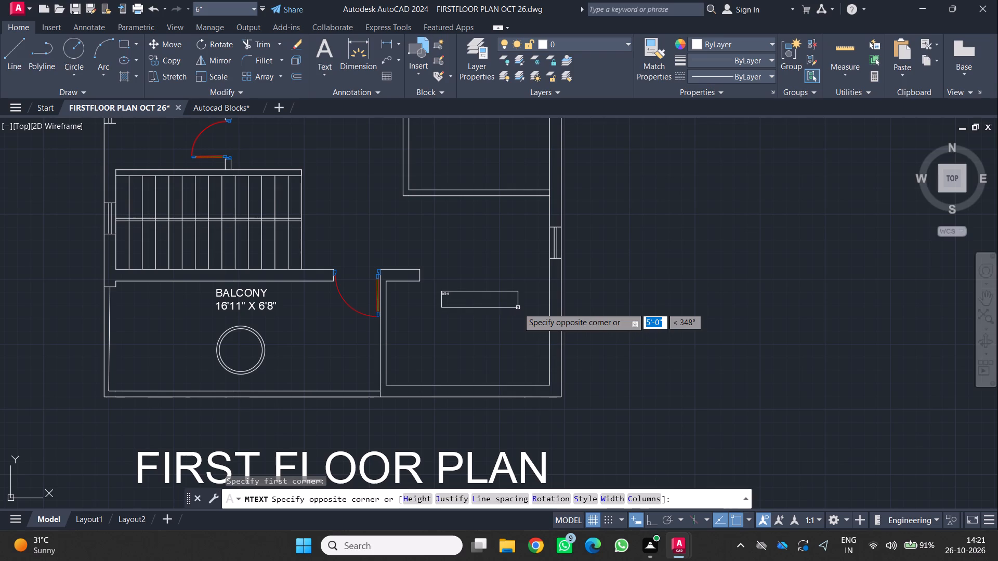
type("KITCHEN")
key("Return")
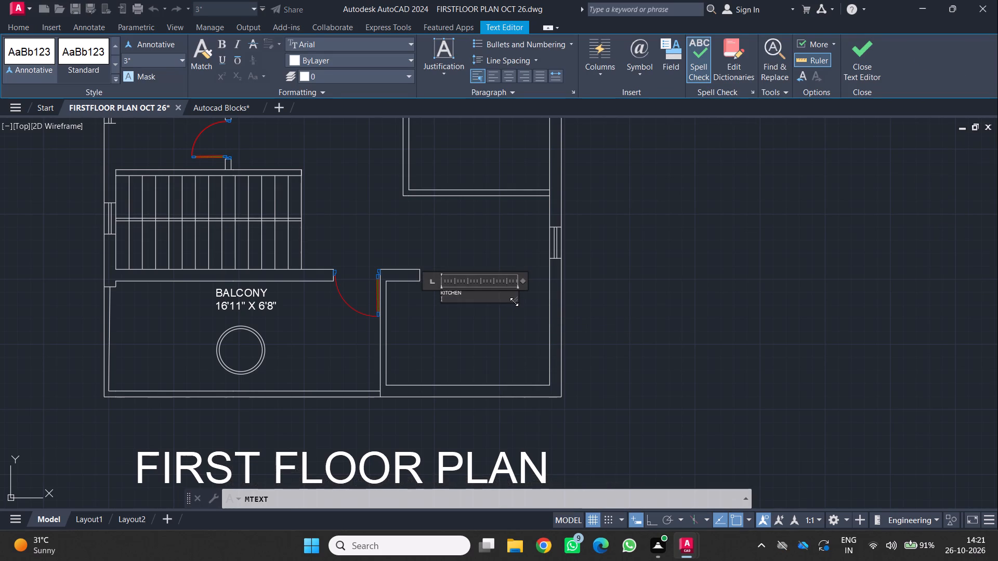
type("10'")
key("7")
type("\"")
key("space")
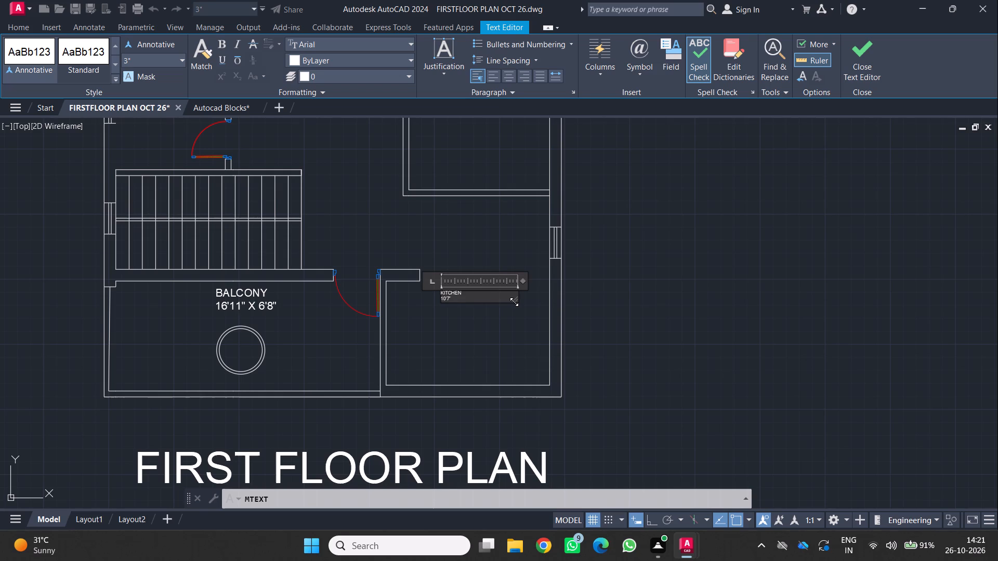
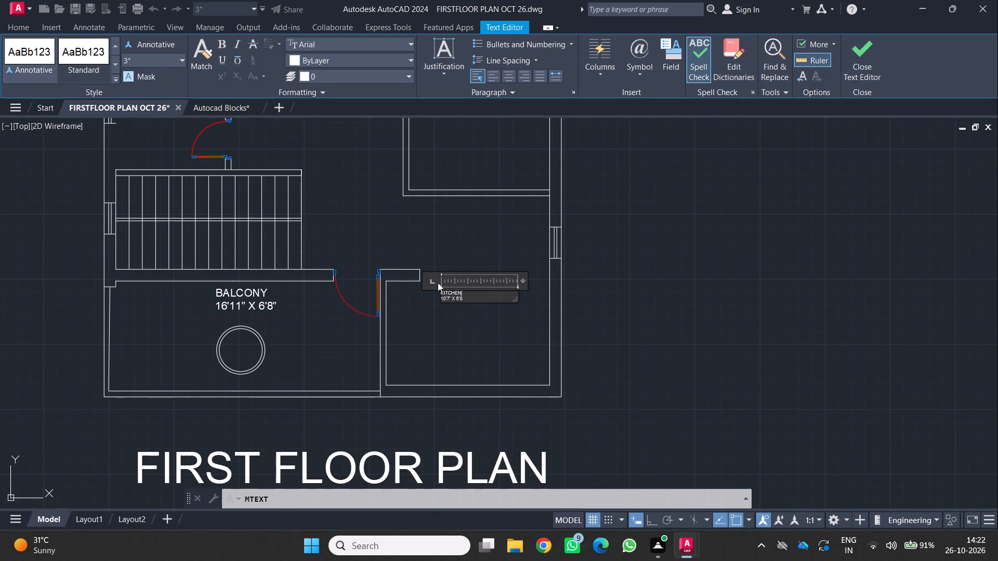
Finish the kitchen label's size line as 10'7" X 6'8" and set the whole label's text height to 6".
left_click(463, 300)
key("shift+quotedbl")
left_click_drag(477, 301, 274, 291)
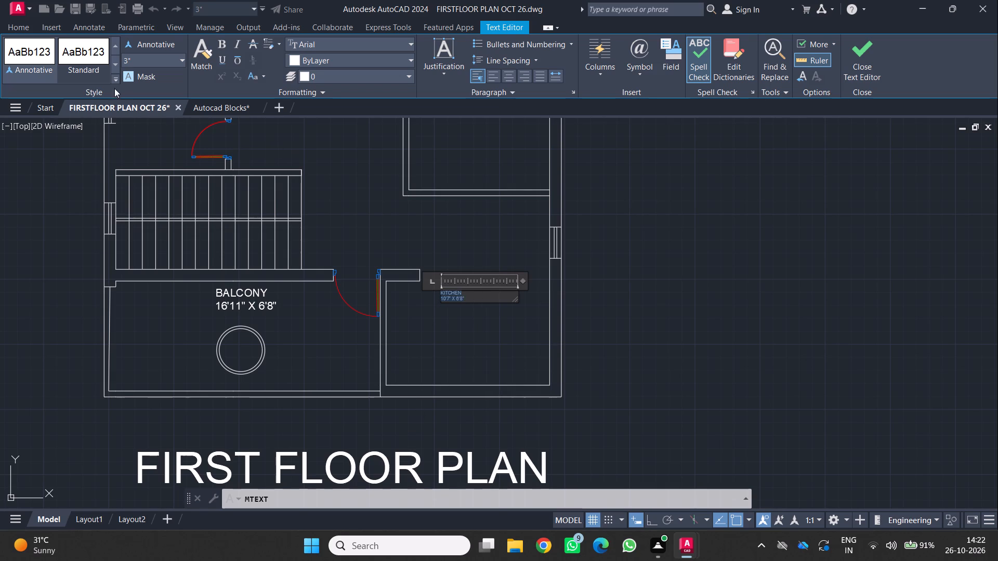
left_click(136, 58)
key("6")
key("Return")
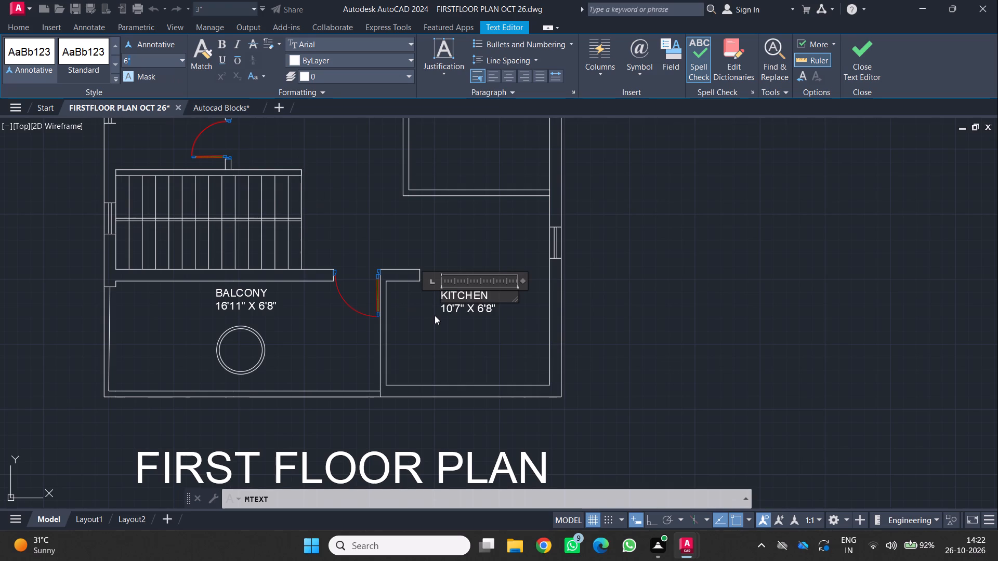
left_click(436, 316)
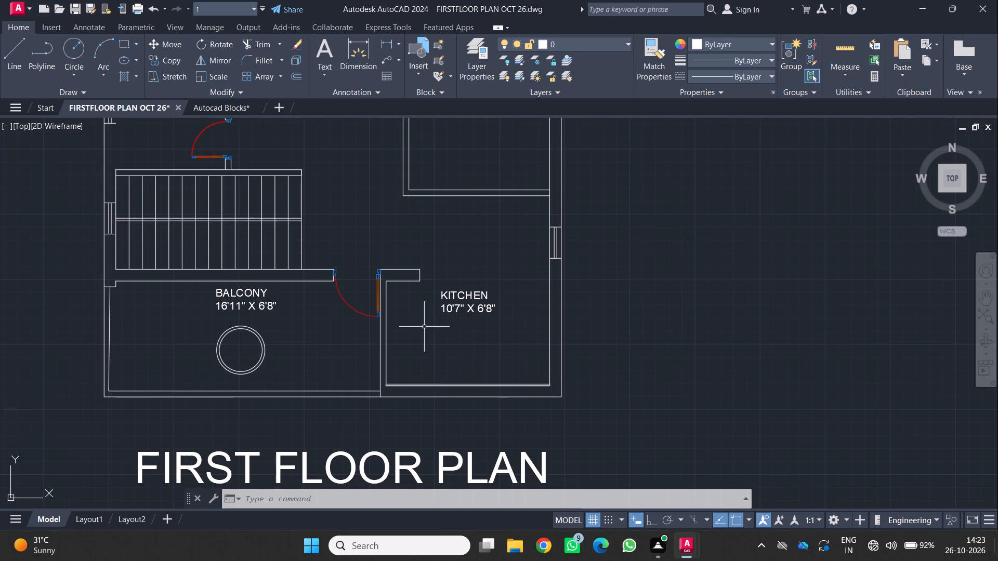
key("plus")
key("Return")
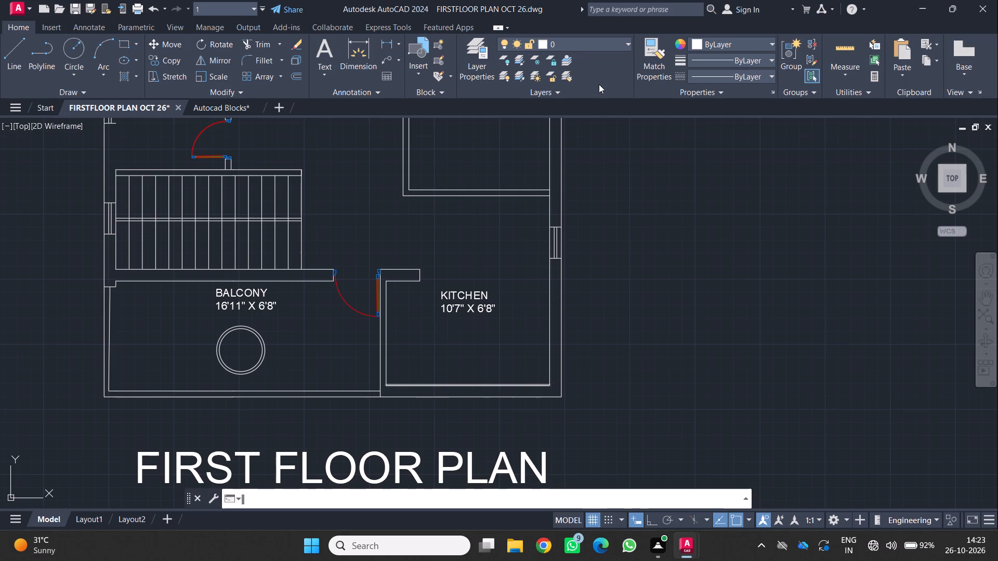
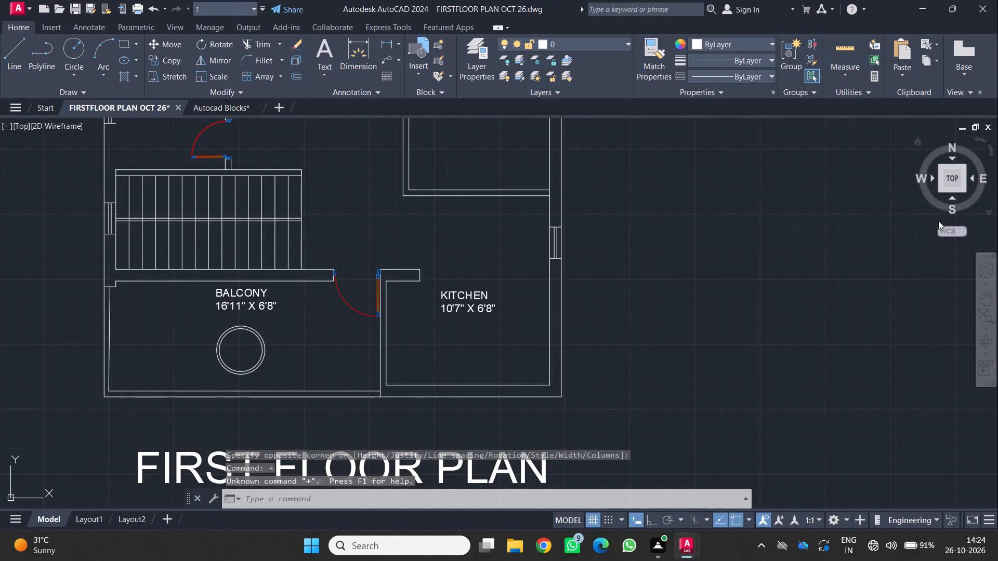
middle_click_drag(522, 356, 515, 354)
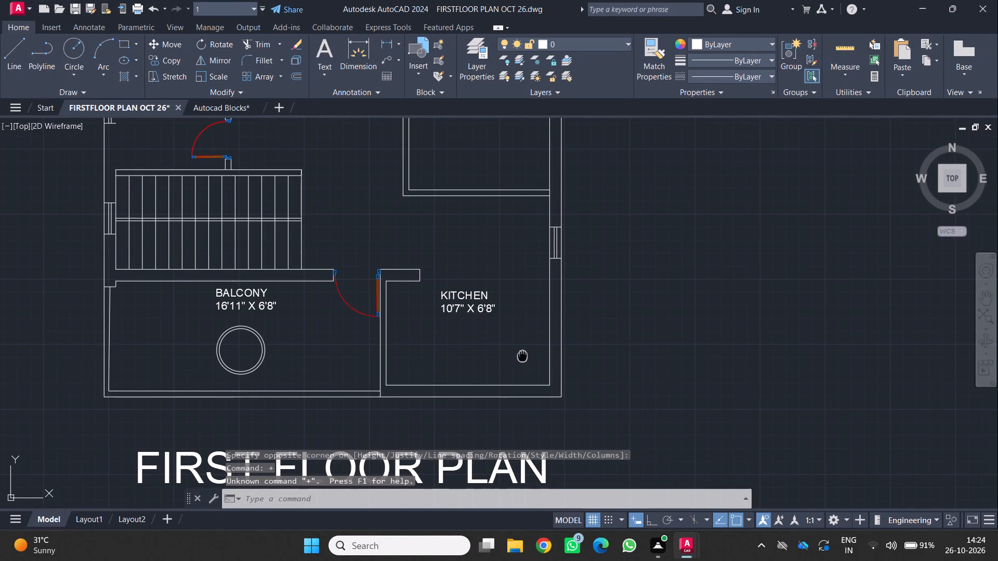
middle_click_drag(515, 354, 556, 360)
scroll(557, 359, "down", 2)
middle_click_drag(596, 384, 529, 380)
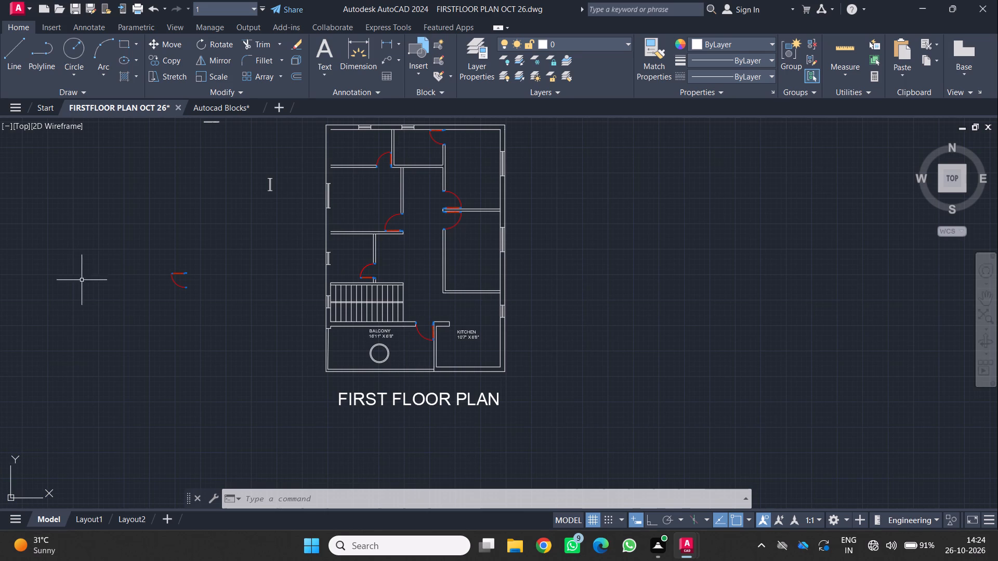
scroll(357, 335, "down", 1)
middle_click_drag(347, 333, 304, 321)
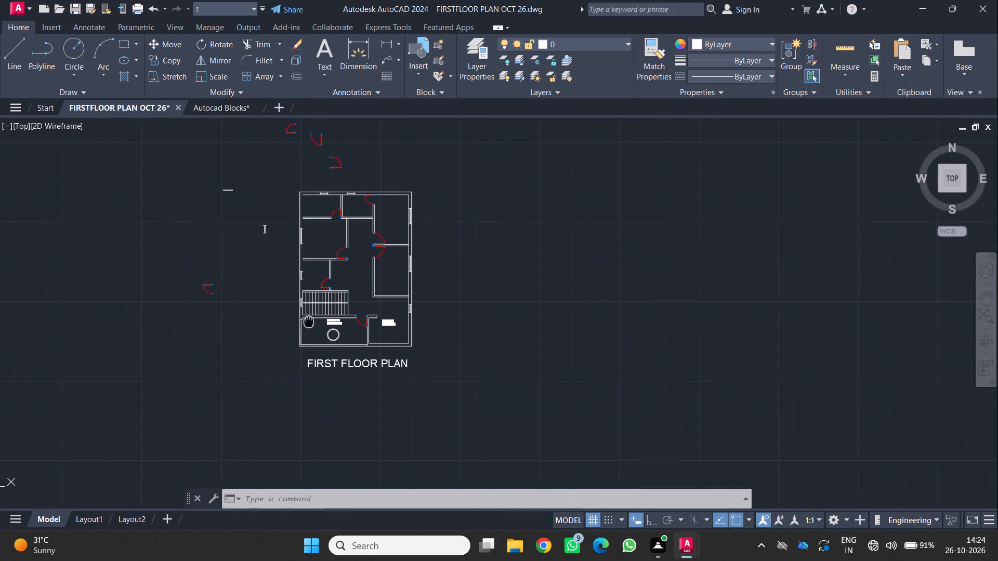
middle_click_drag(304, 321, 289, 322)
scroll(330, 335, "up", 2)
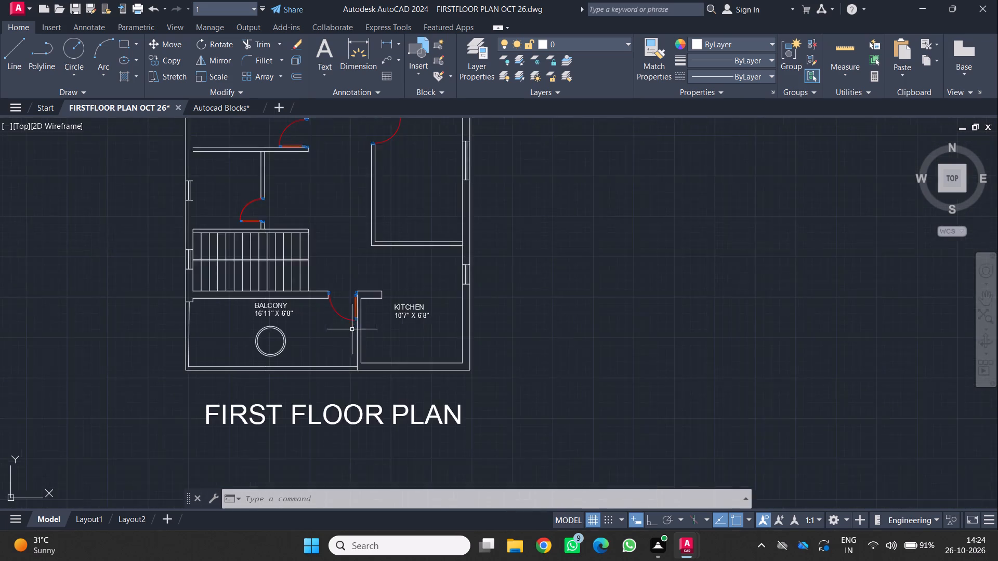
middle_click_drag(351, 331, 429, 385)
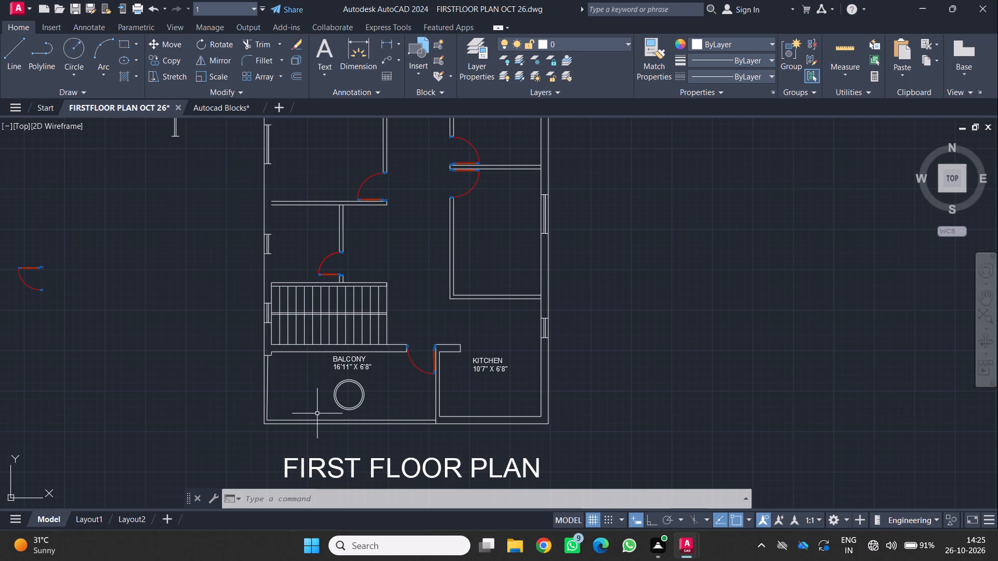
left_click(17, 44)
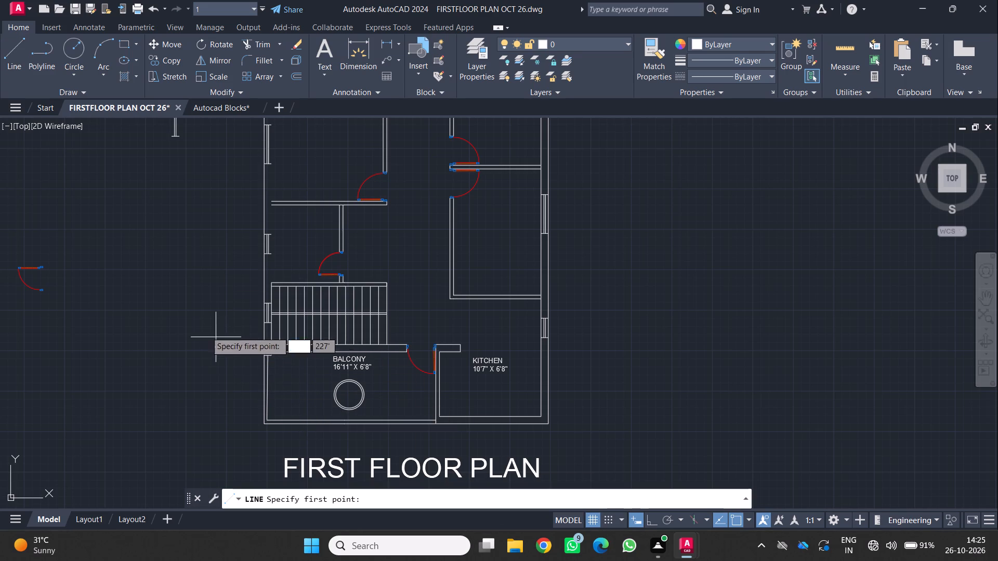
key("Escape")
Offset the plan's west outer wall line 9" inward to add the wall's inner face.
scroll(273, 357, "up", 1)
middle_click_drag(272, 351, 368, 517)
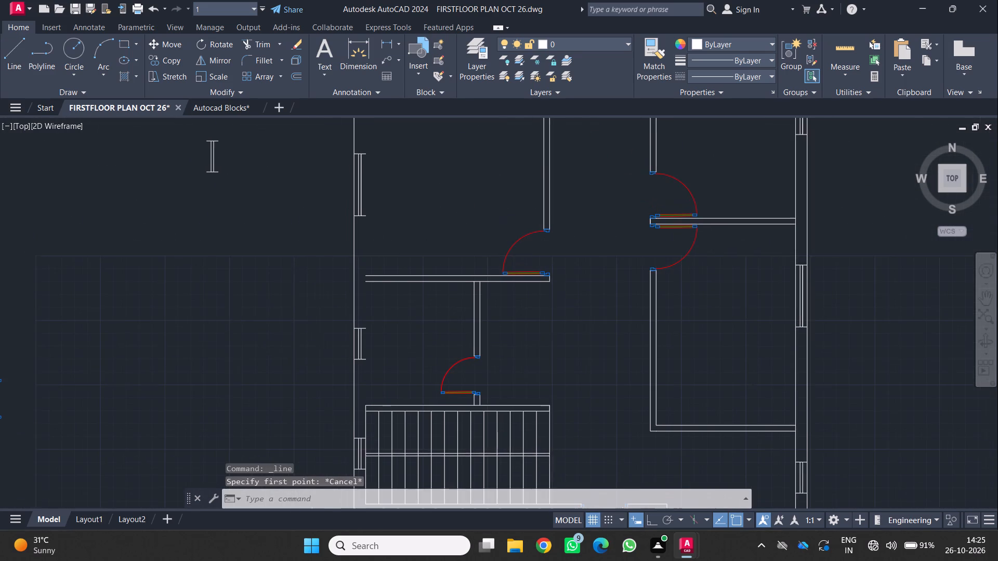
middle_click_drag(324, 237, 377, 364)
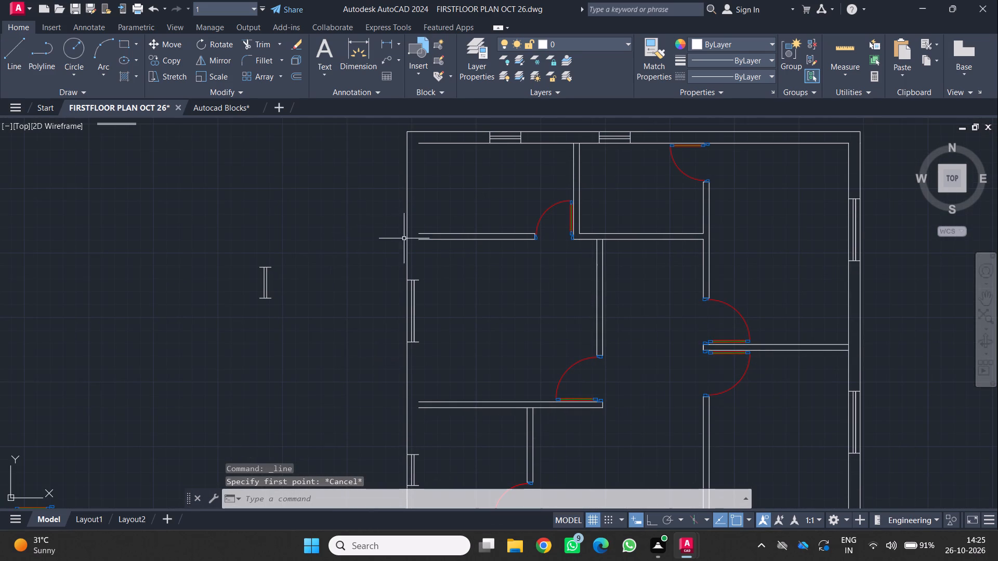
left_click(407, 240)
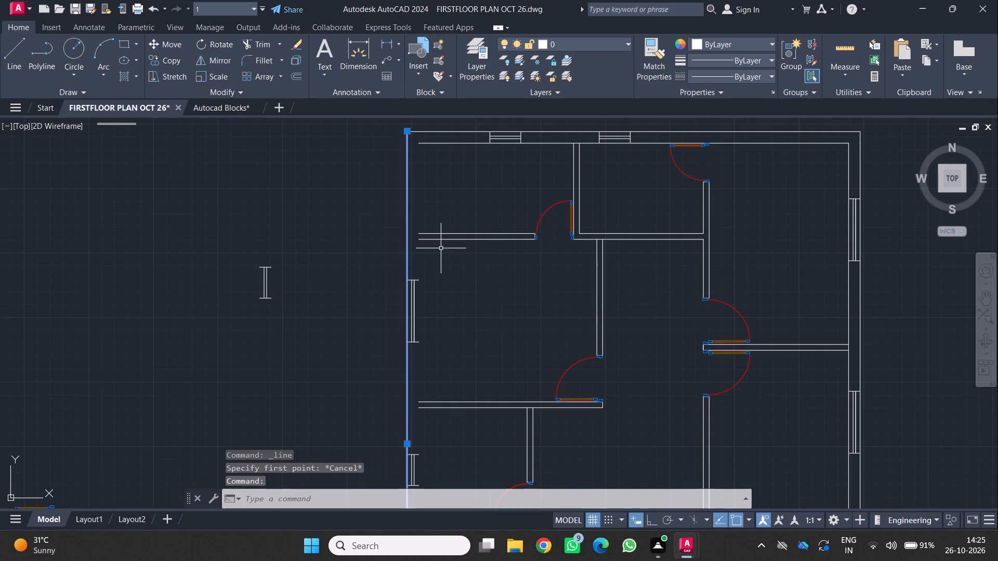
key("o")
key("Return")
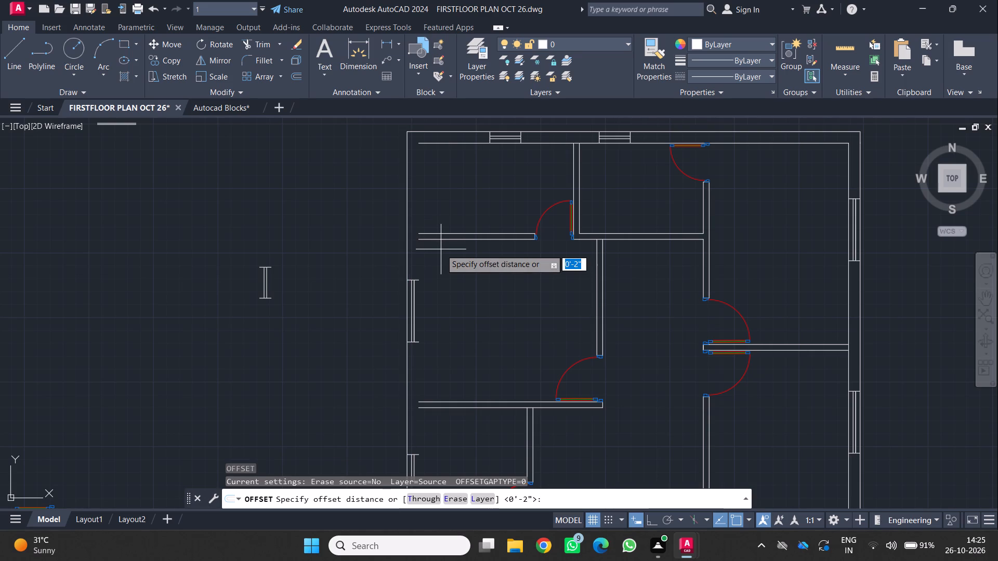
key("9")
key("Return")
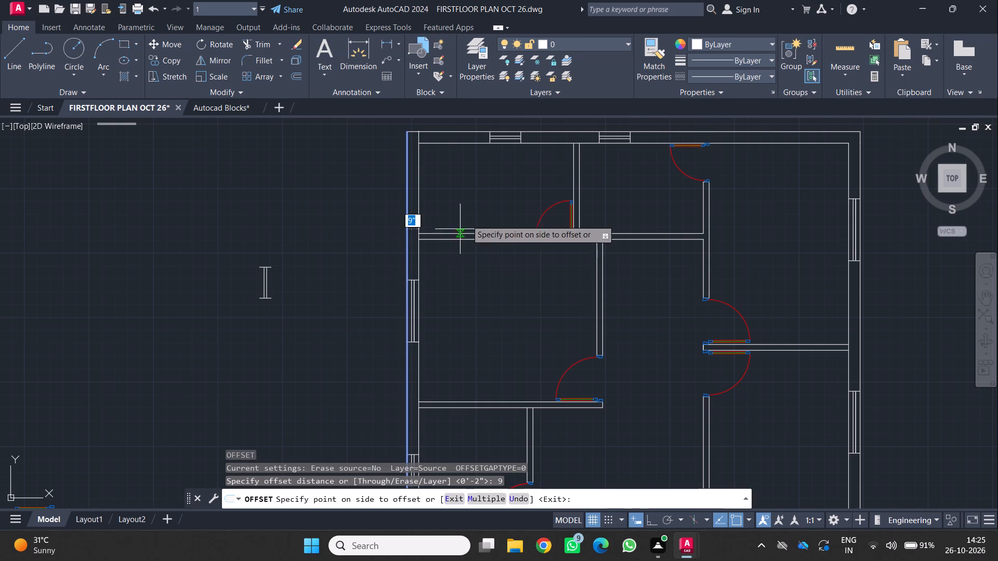
left_click(465, 209)
With ortho on, draw a horizontal 2' line in the balcony, starting just east of the double circle.
scroll(454, 203, "down", 3)
scroll(457, 287, "up", 1)
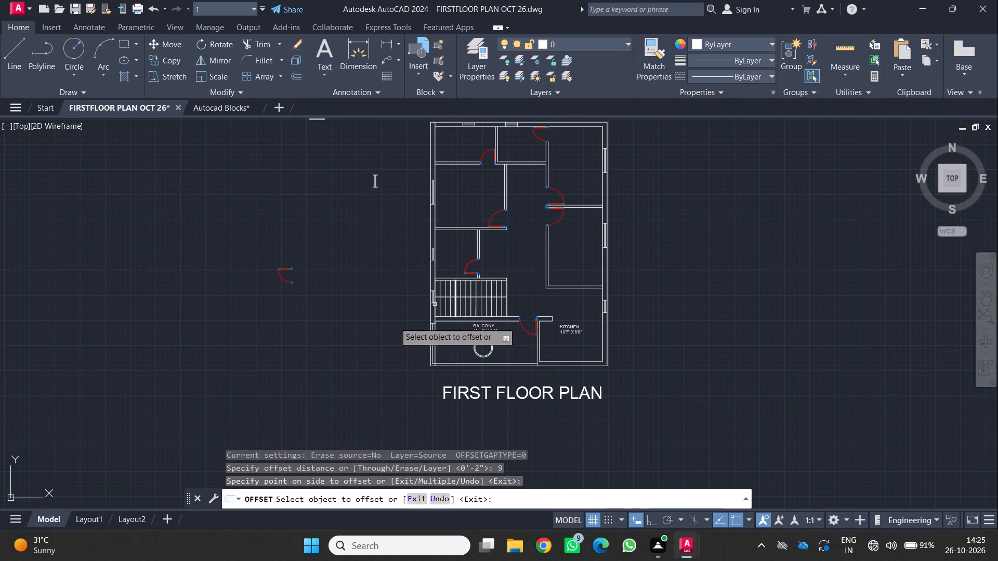
scroll(435, 376, "up", 1)
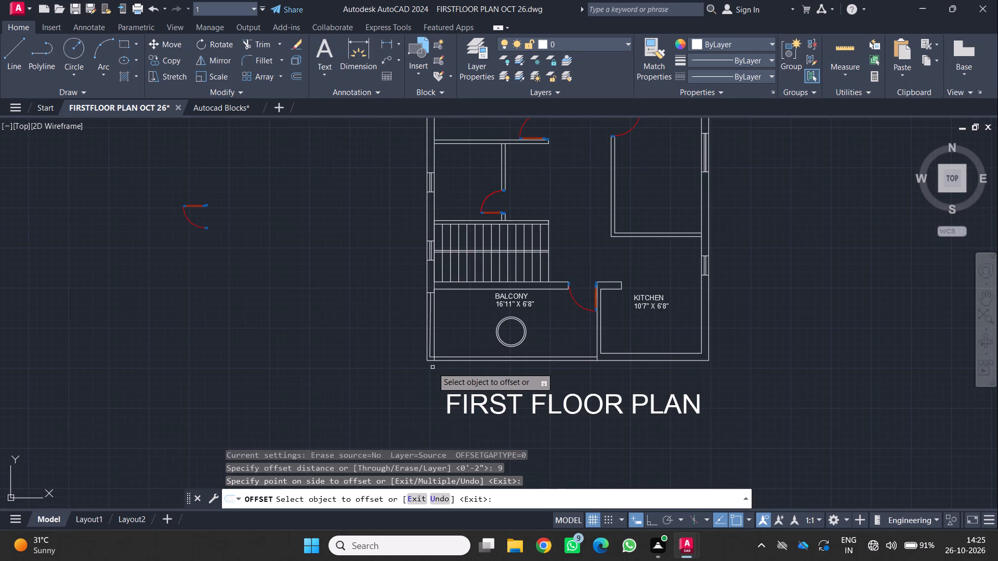
scroll(457, 343, "down", 1)
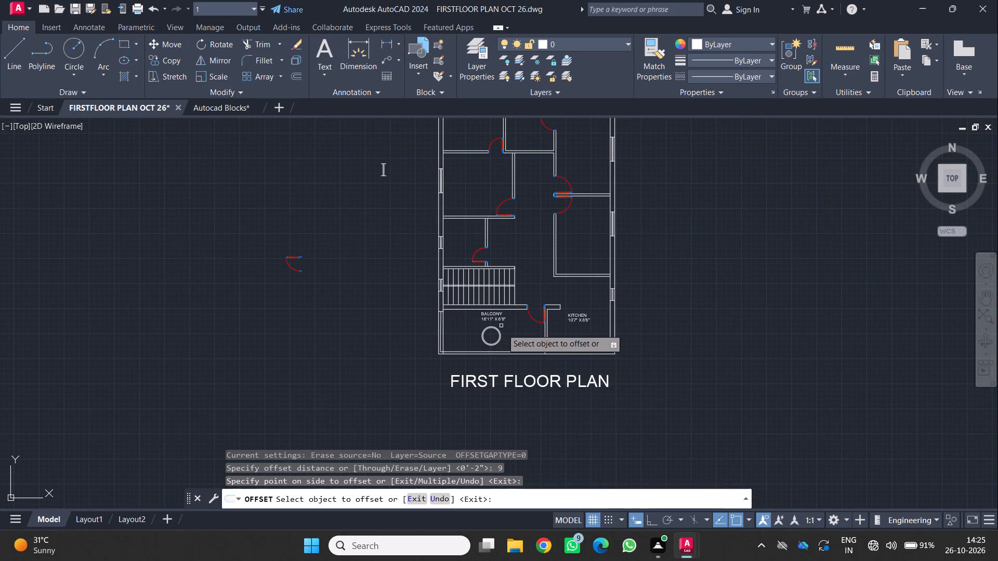
middle_click_drag(513, 334, 484, 353)
scroll(483, 360, "up", 1)
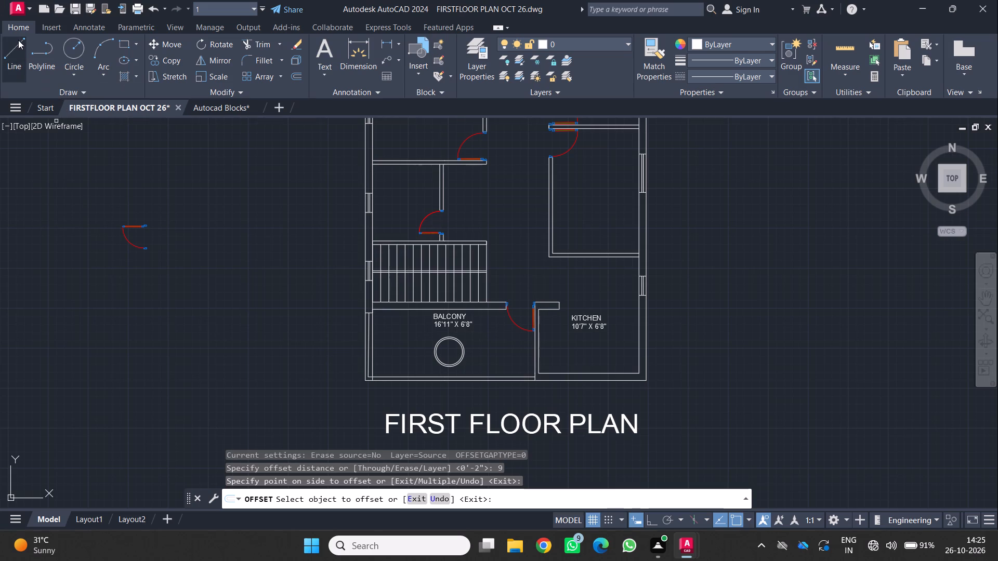
left_click(11, 52)
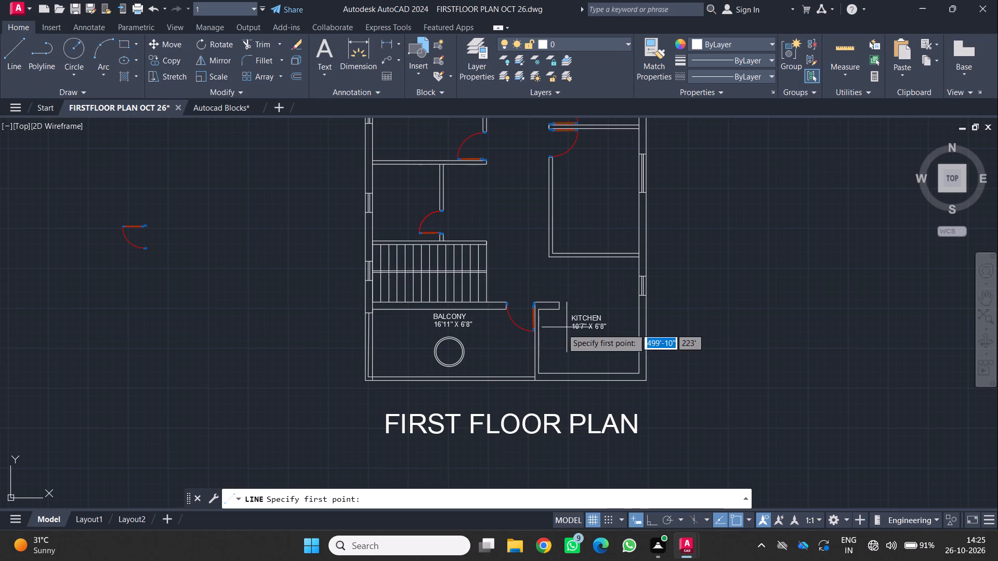
scroll(496, 338, "up", 1)
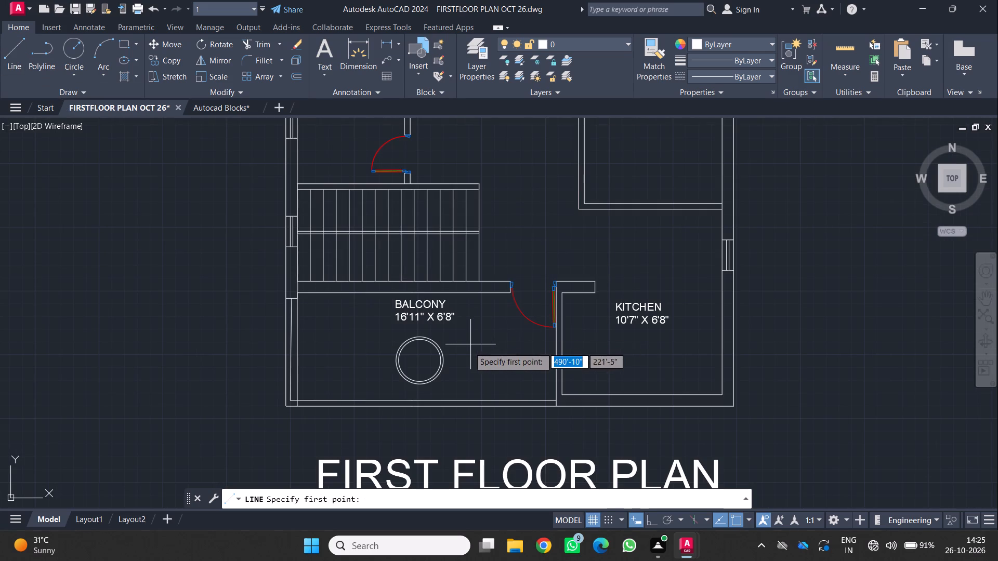
left_click(459, 352)
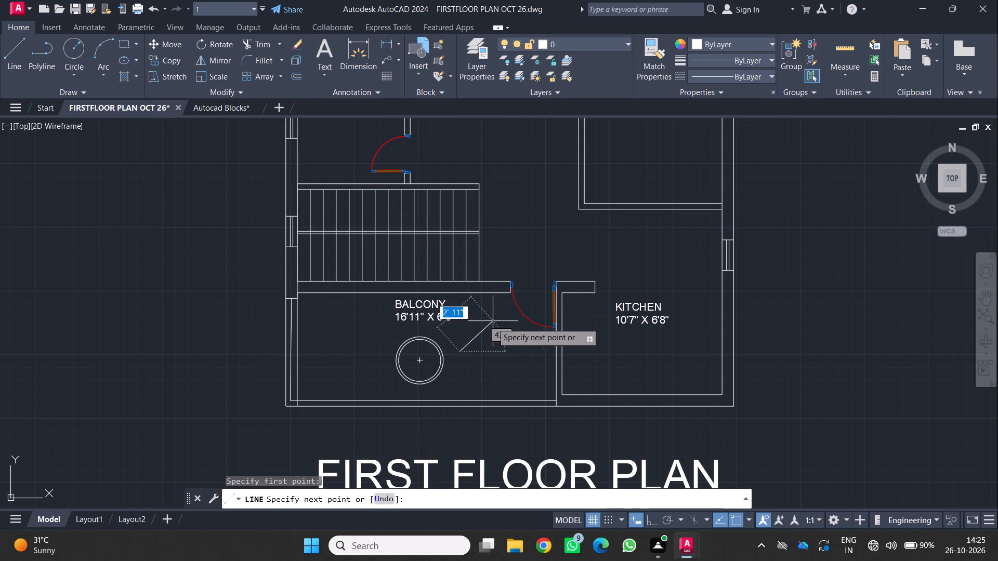
key("F8")
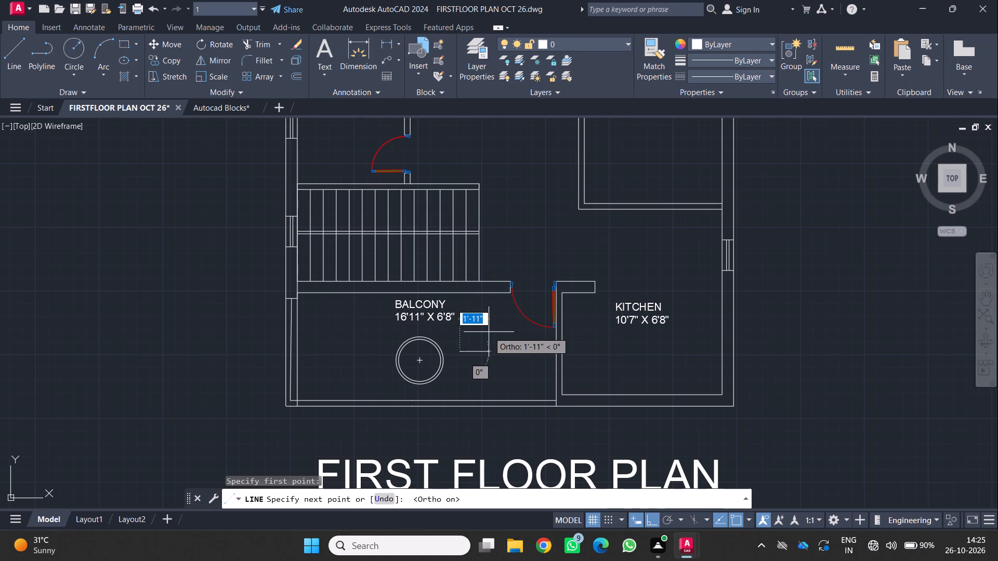
key("5")
key("Return")
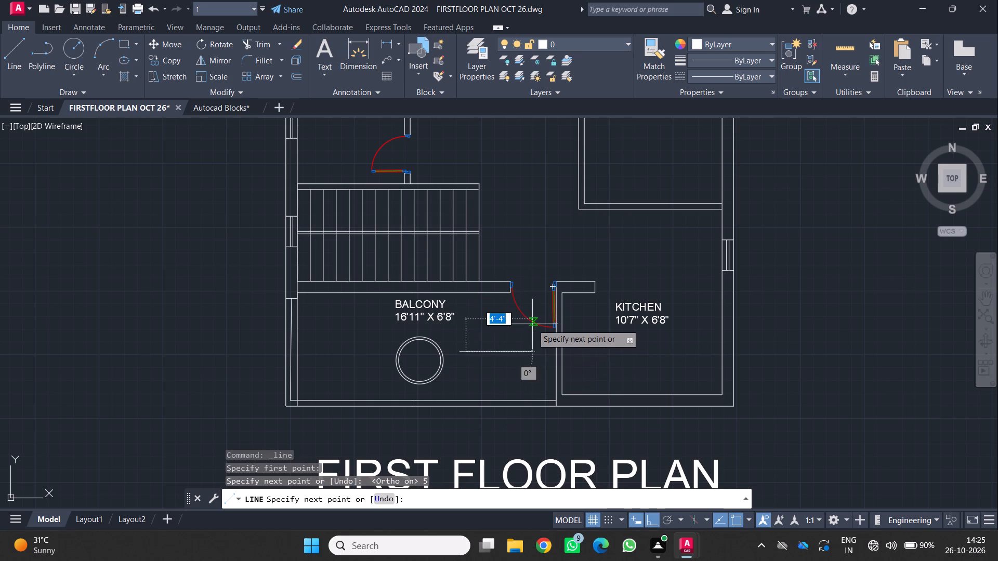
key("ctrl+z")
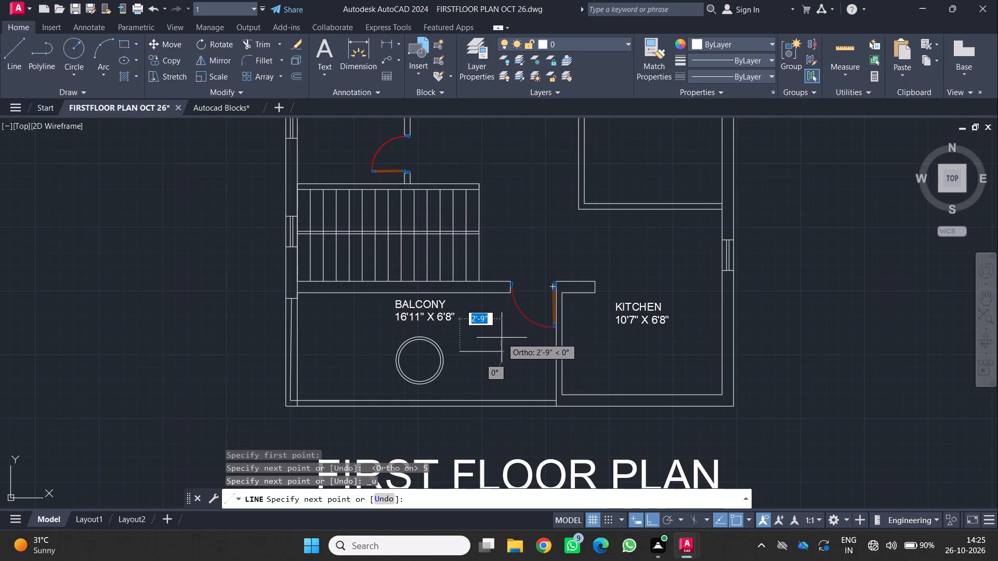
key("1")
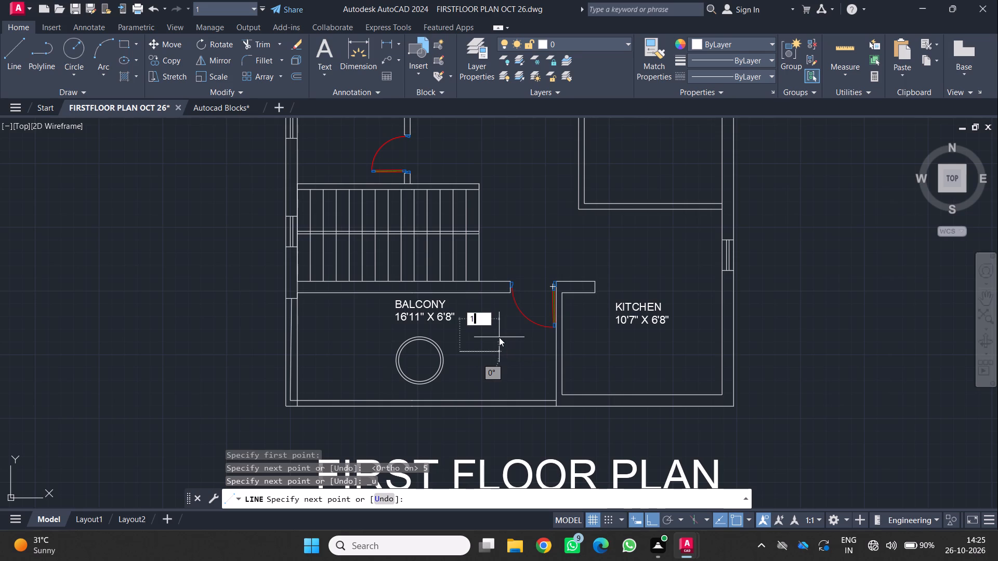
key("Return")
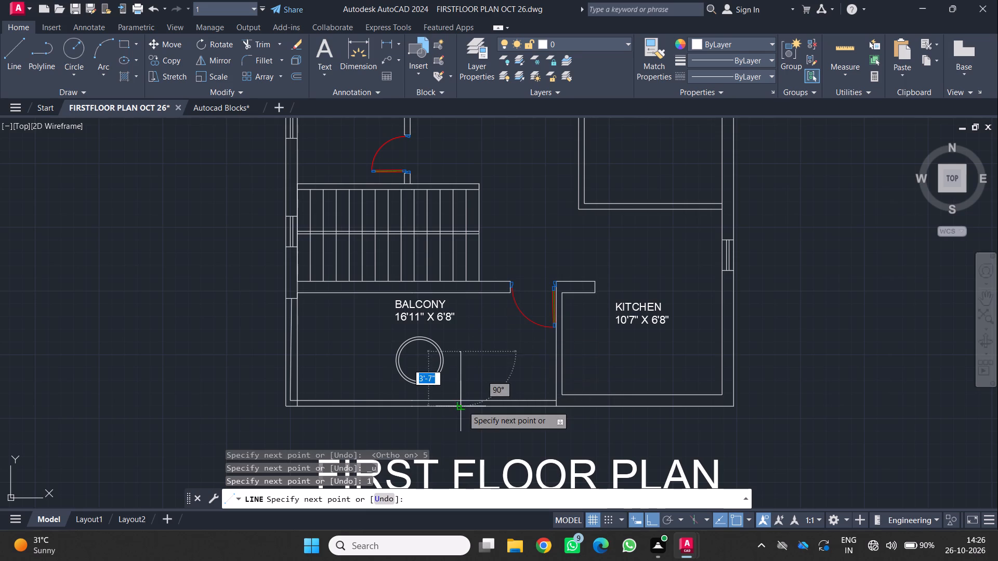
key("ctrl+z")
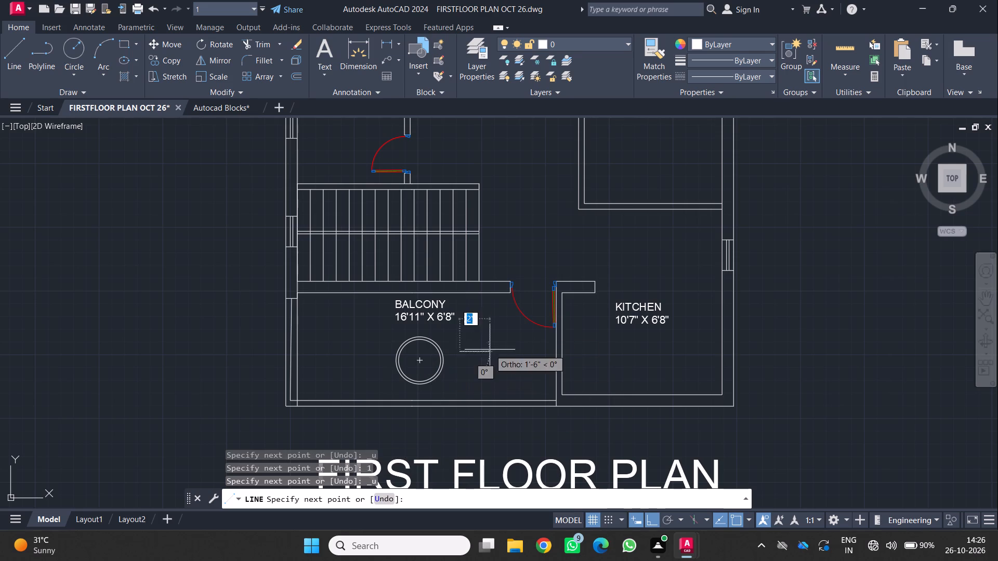
key("2")
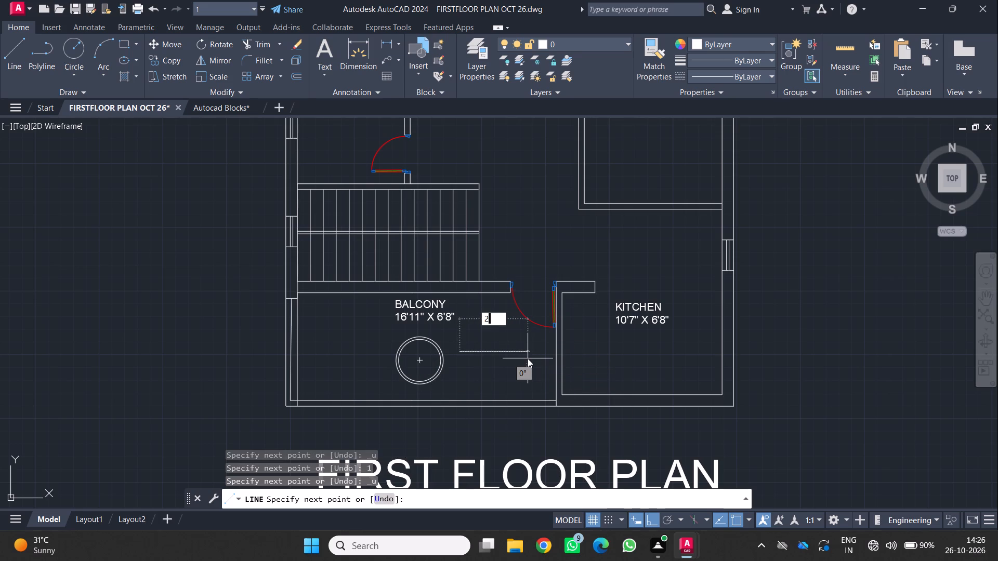
key("apostrophe")
key("Return")
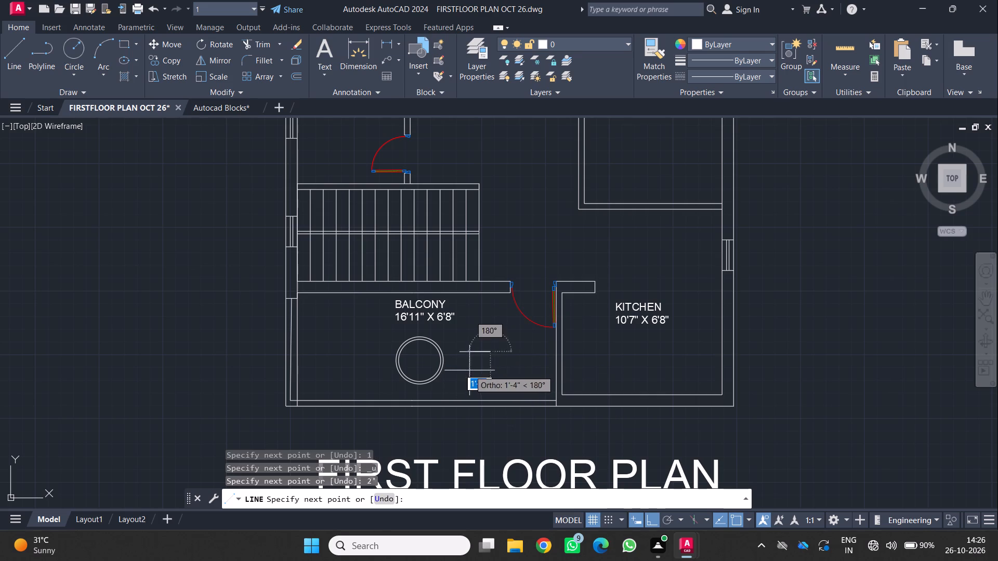
Continue the line 1" down and 2' back west, forming a thin strip open at its west end.
key("1")
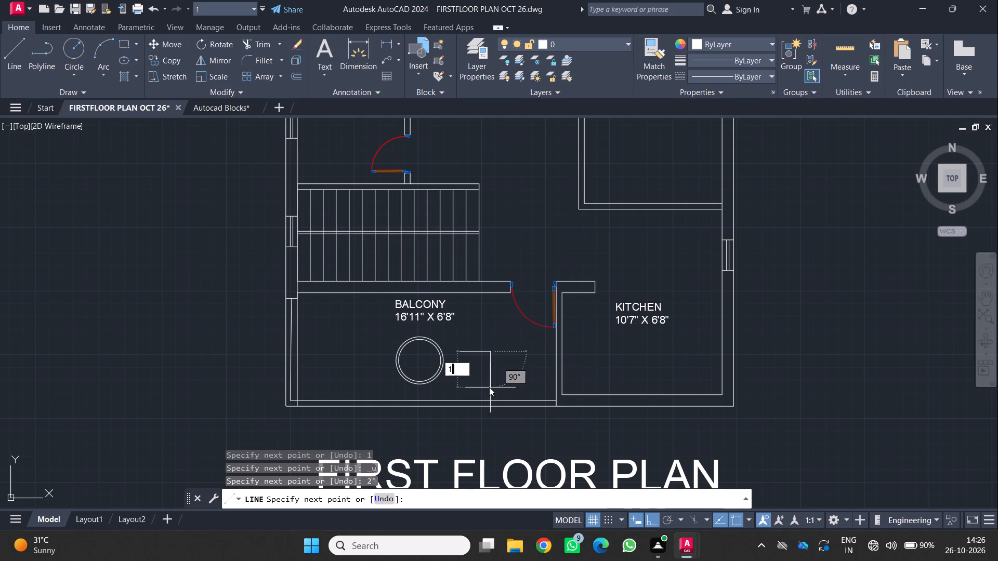
key("Return")
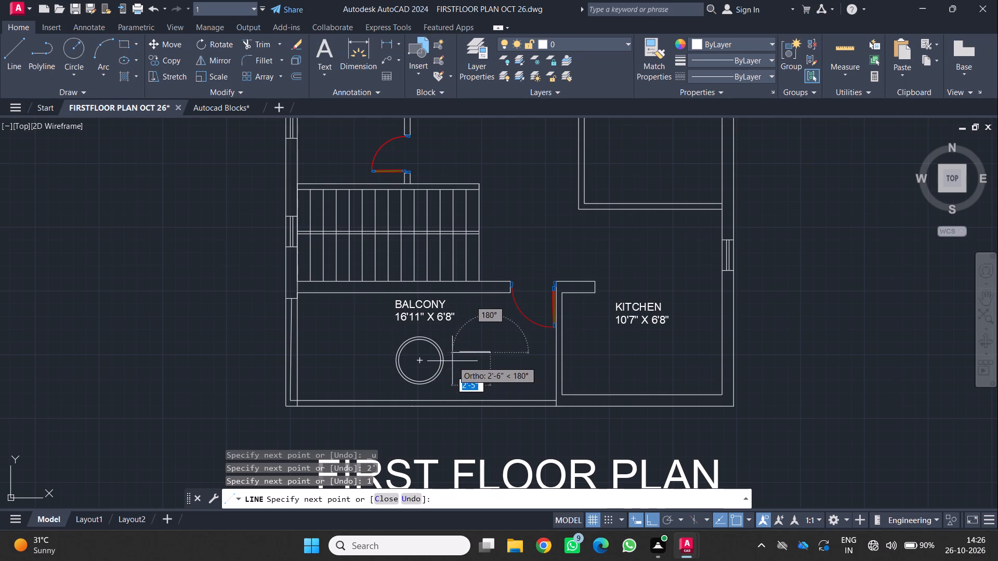
scroll(463, 357, "up", 3)
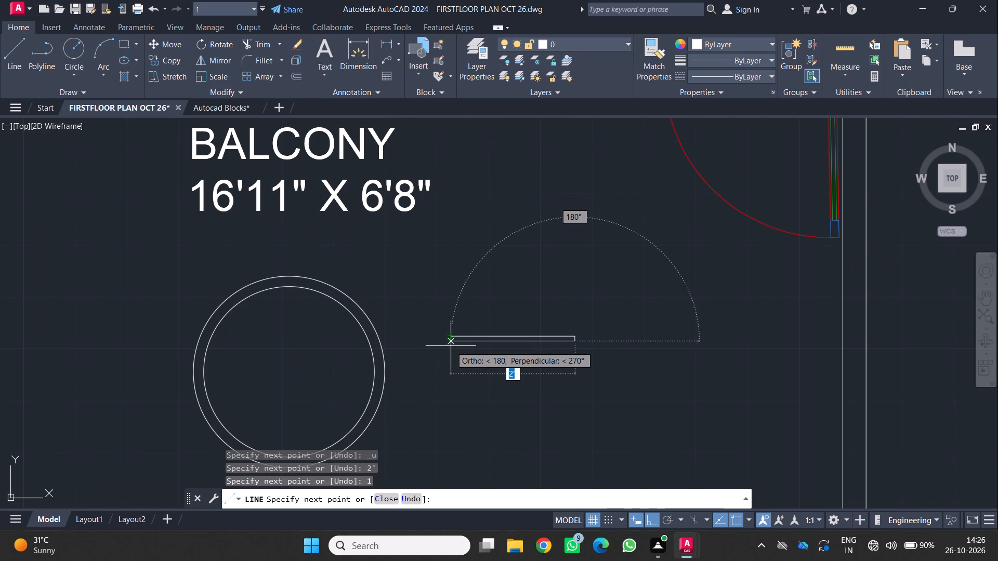
type("2'")
key("Return")
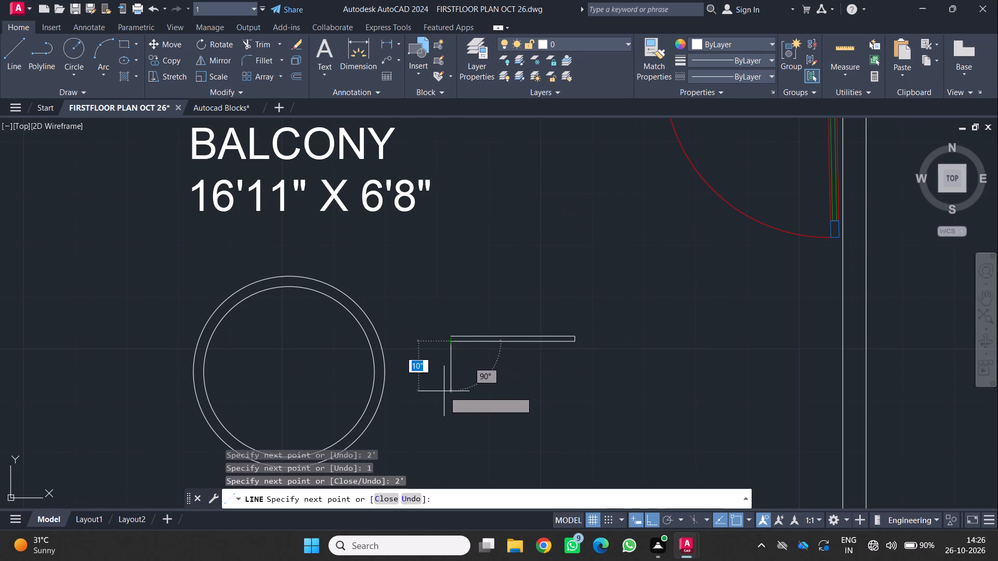
key("space")
Draw a short vertical line across the thin balcony strip, near its open west end, joining the two long edges.
scroll(466, 368, "down", 2)
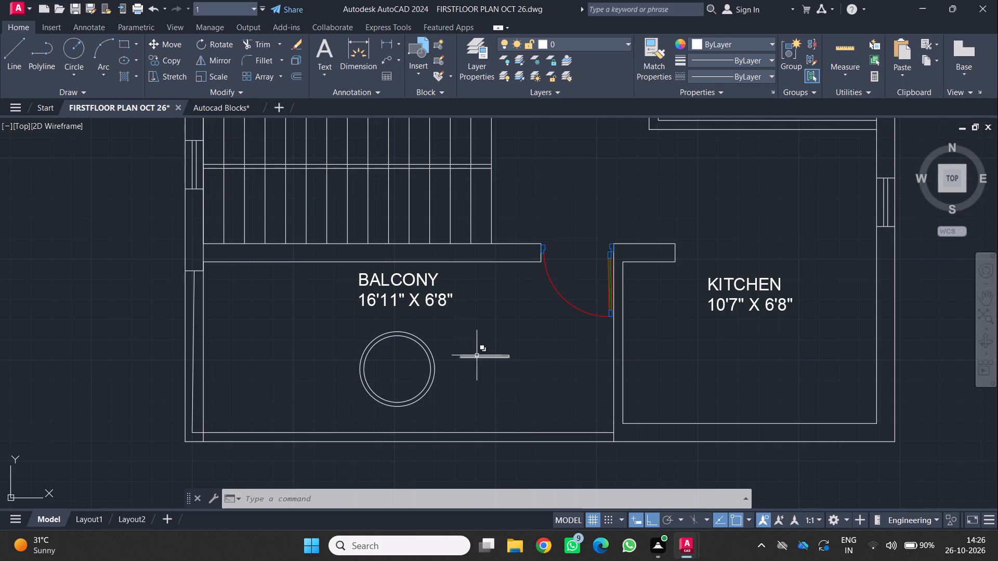
scroll(467, 351, "up", 1)
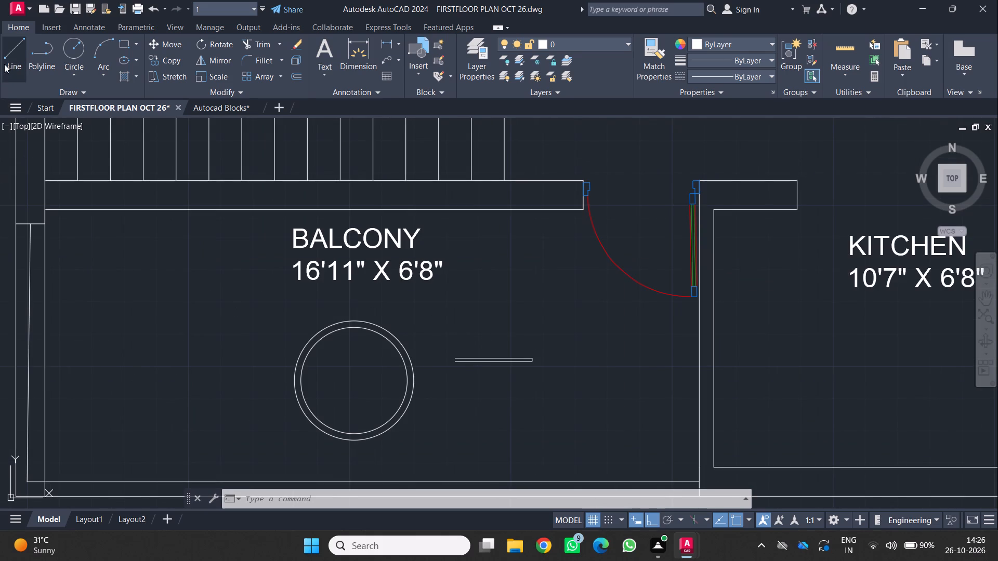
left_click(10, 52)
scroll(463, 365, "up", 1)
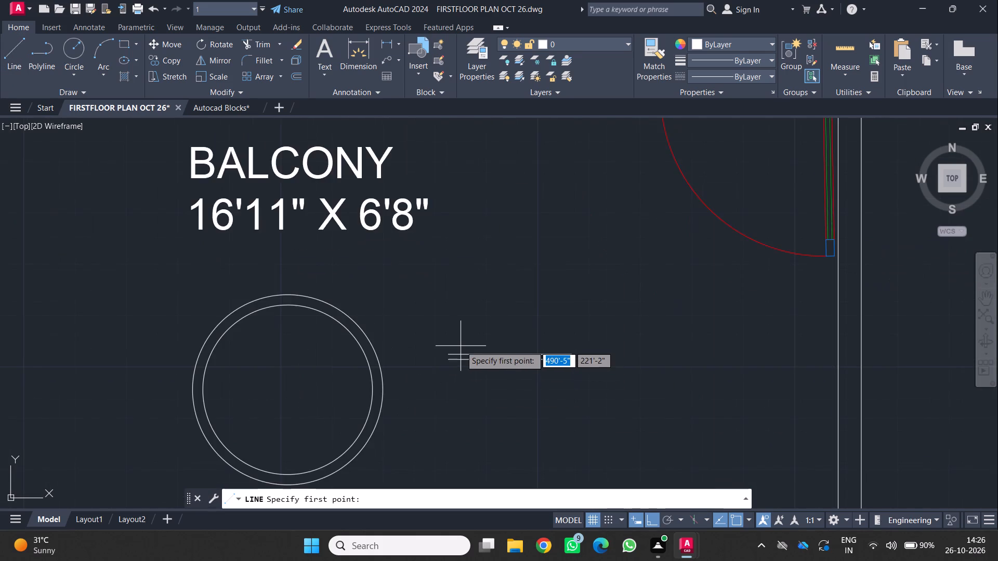
scroll(461, 346, "up", 1)
left_click(467, 359)
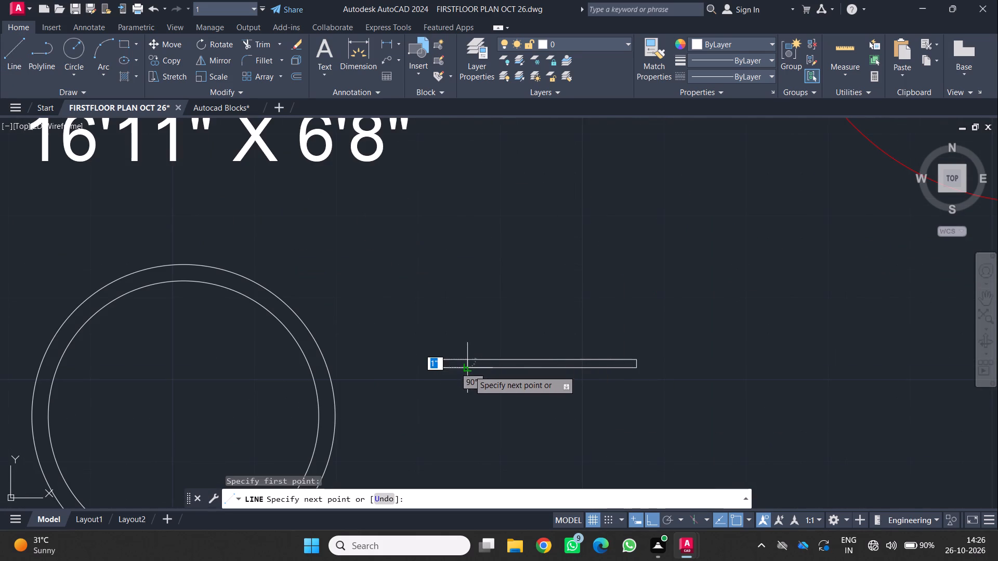
left_click(469, 370)
key("space")
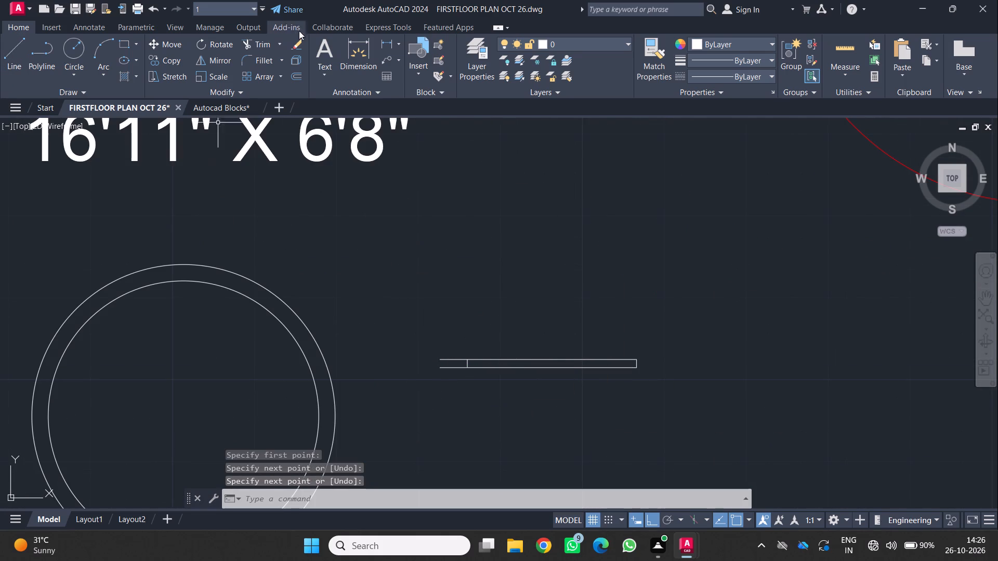
Trim off the thin balcony strip's two long edges where they extend west of the short cross line.
left_click(267, 44)
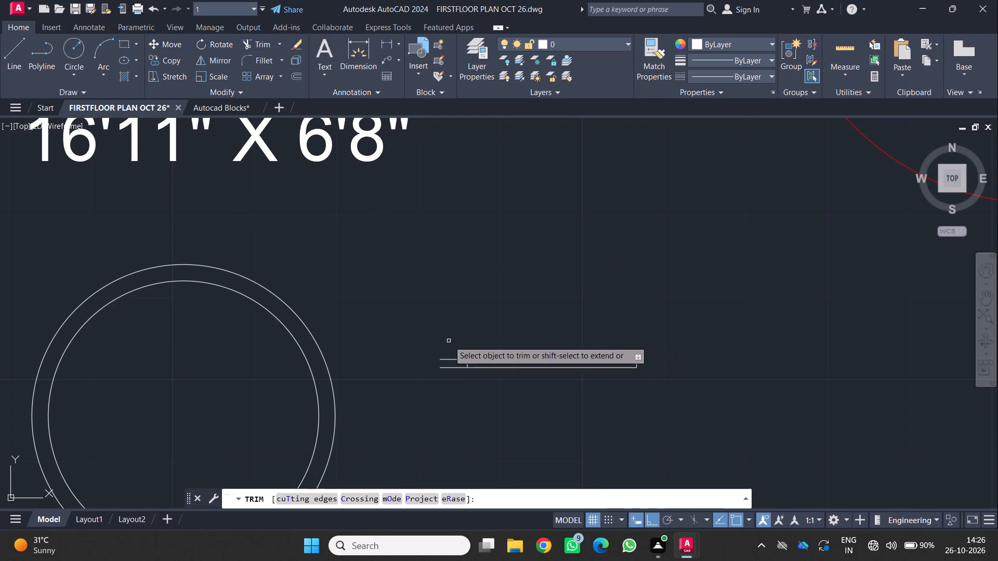
left_click(449, 341)
left_click(455, 387)
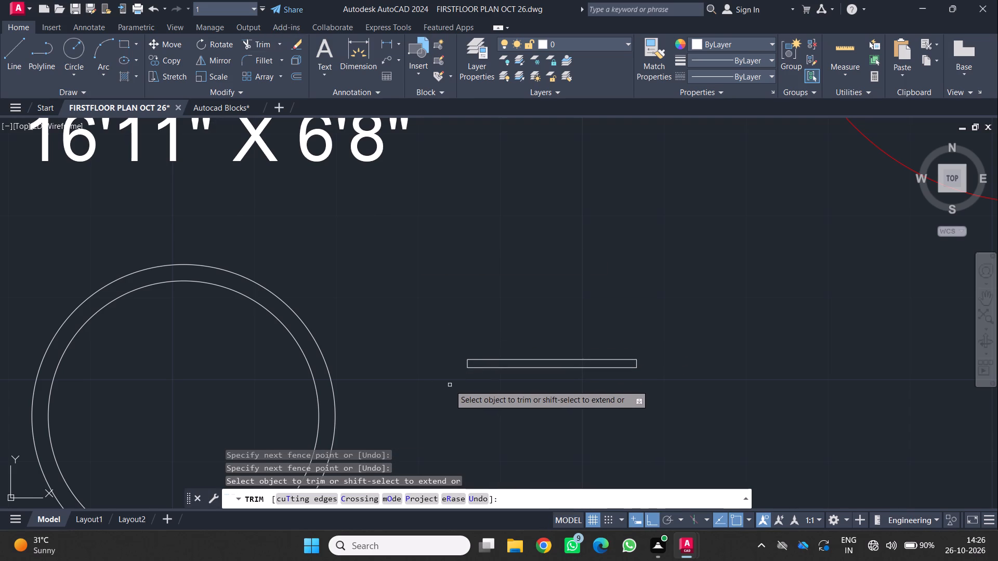
key("Escape")
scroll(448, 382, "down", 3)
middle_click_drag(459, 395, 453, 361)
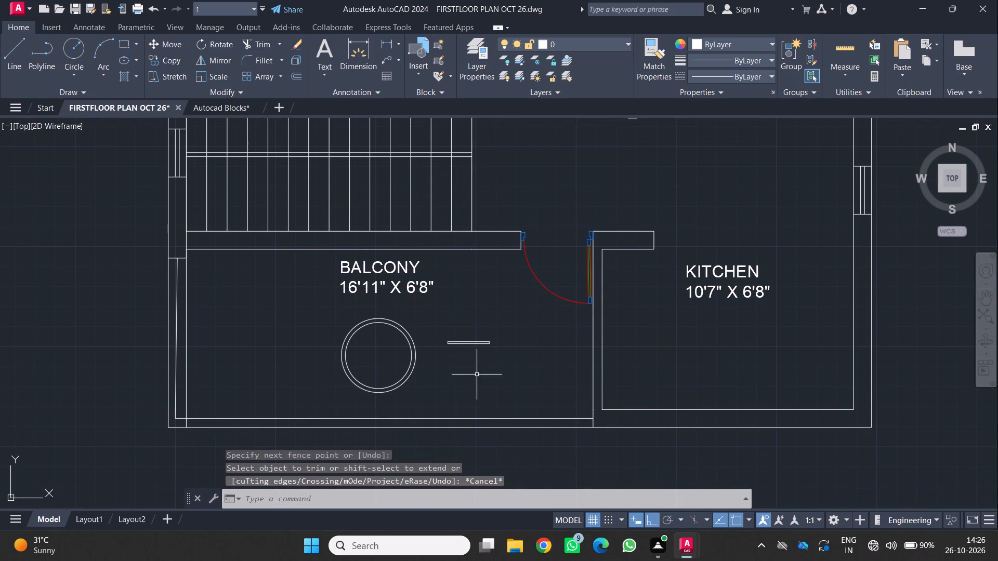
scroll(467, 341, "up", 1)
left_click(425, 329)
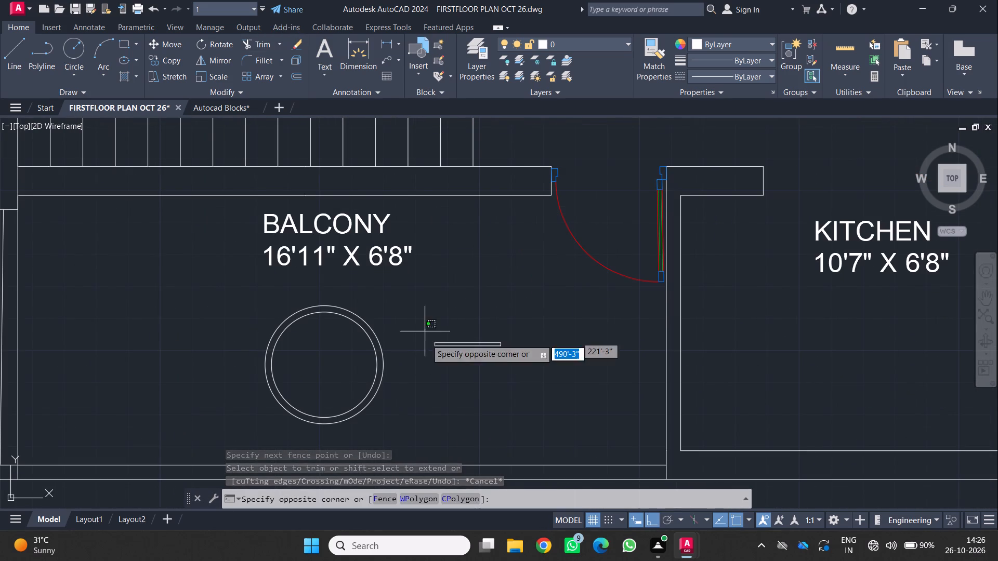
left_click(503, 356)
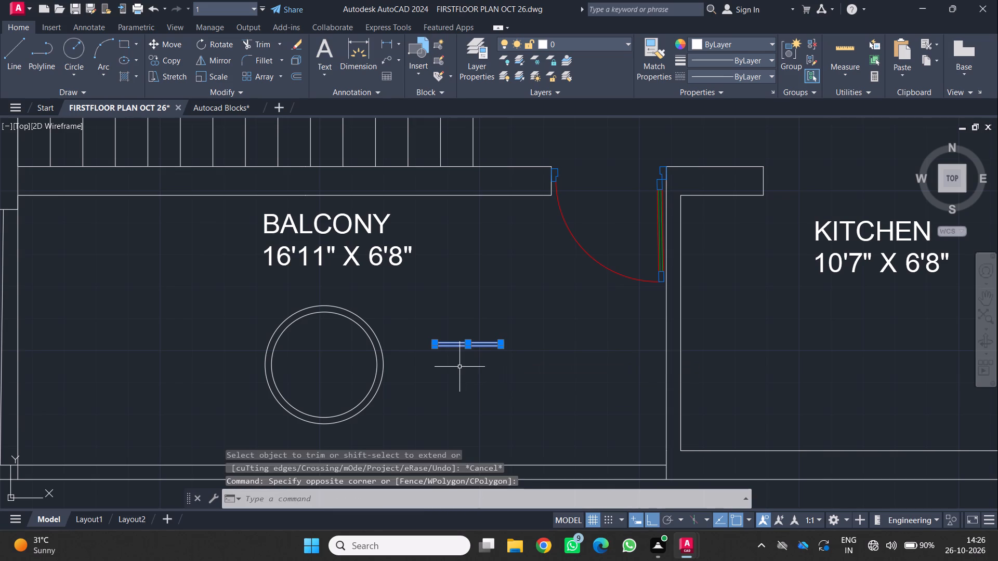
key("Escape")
Draw a vertical line from the thin strip's northwest corner, 1" down and a further 10" down.
key("l")
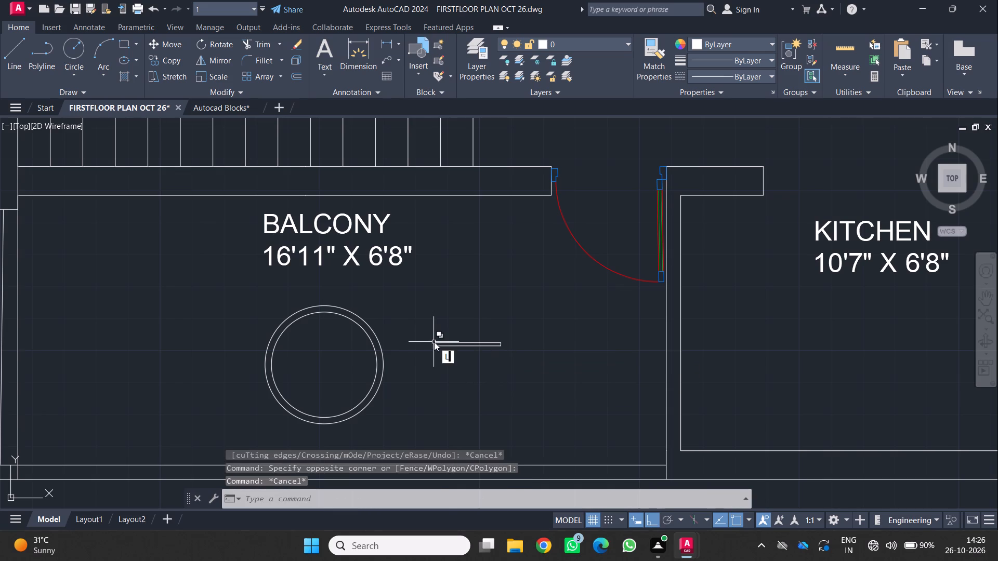
key("Return")
scroll(437, 352, "up", 2)
left_click(430, 331)
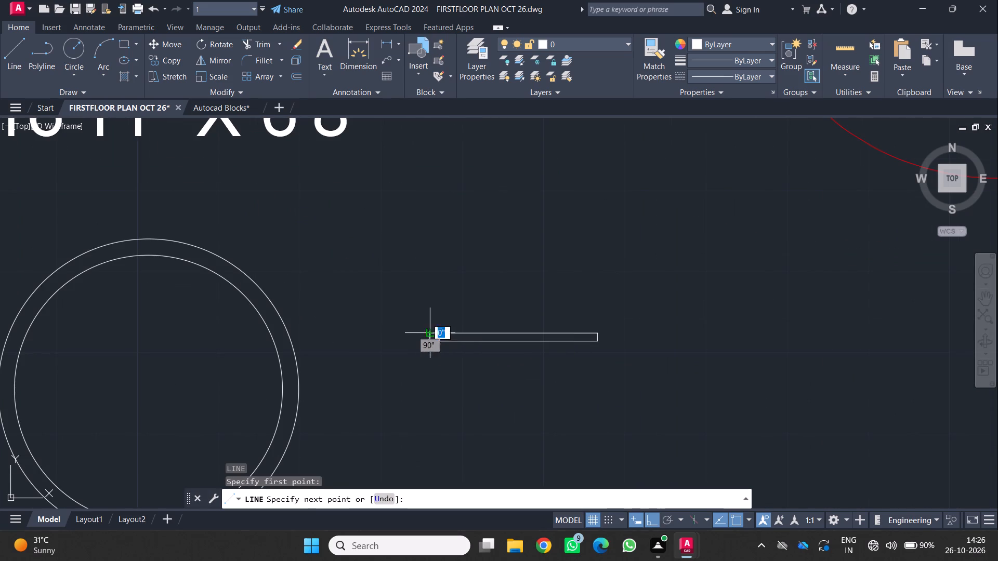
scroll(437, 390, "down", 1)
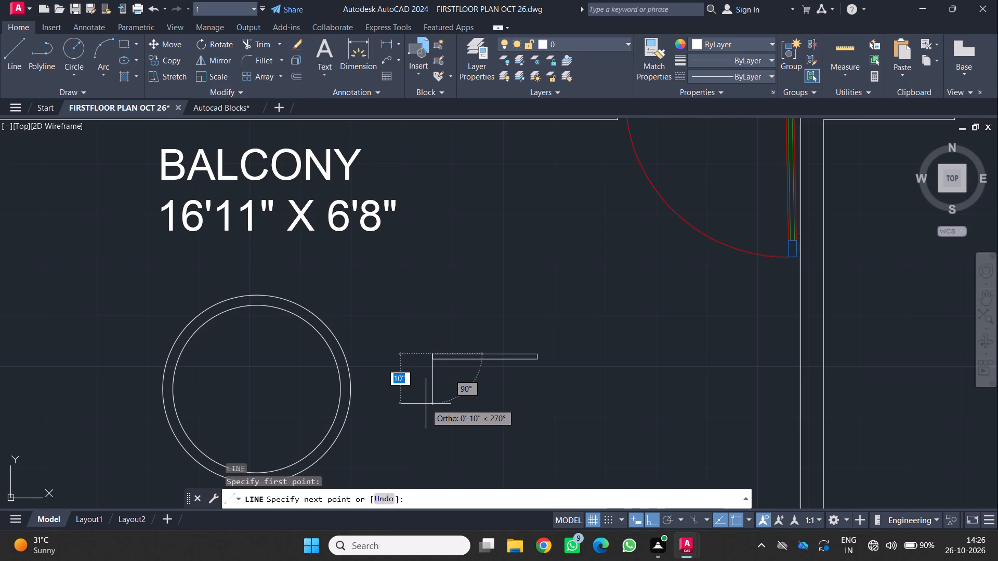
key("1")
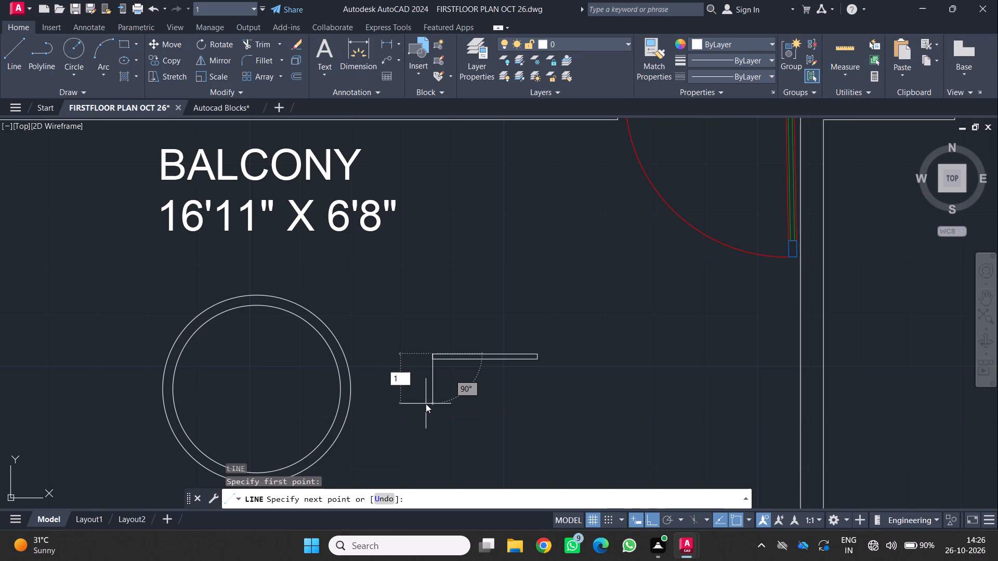
key("Return")
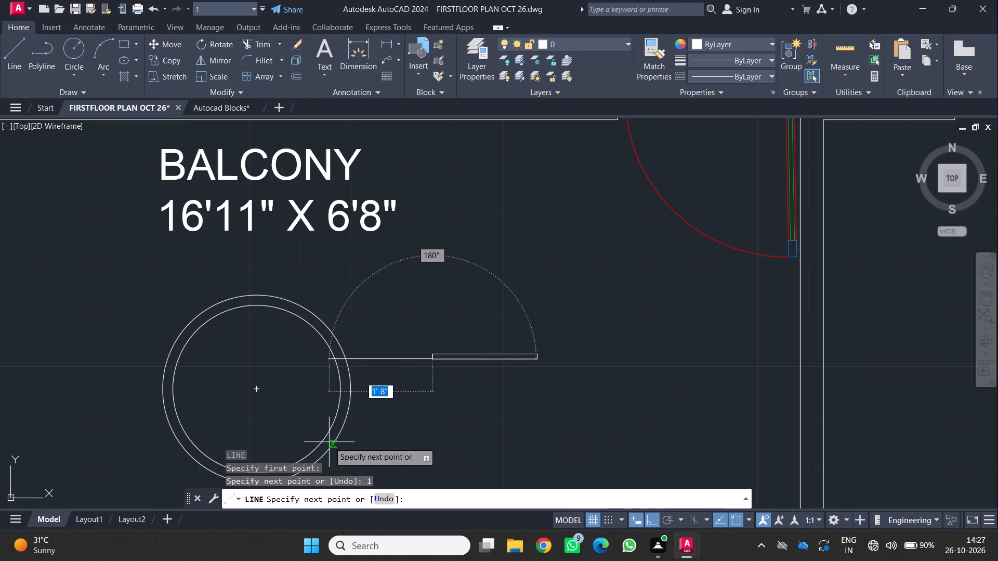
middle_click_drag(443, 398, 445, 345)
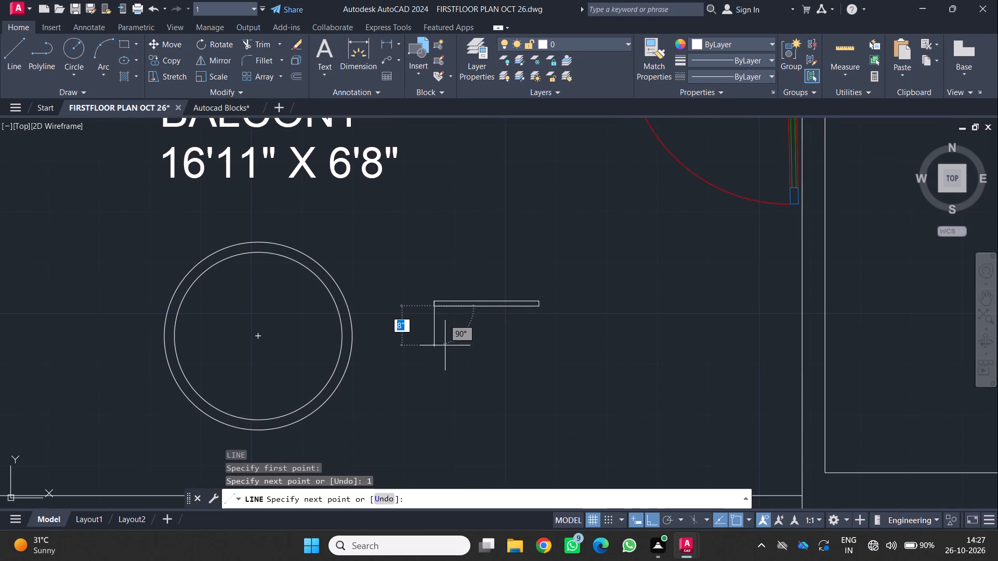
scroll(442, 343, "up", 1)
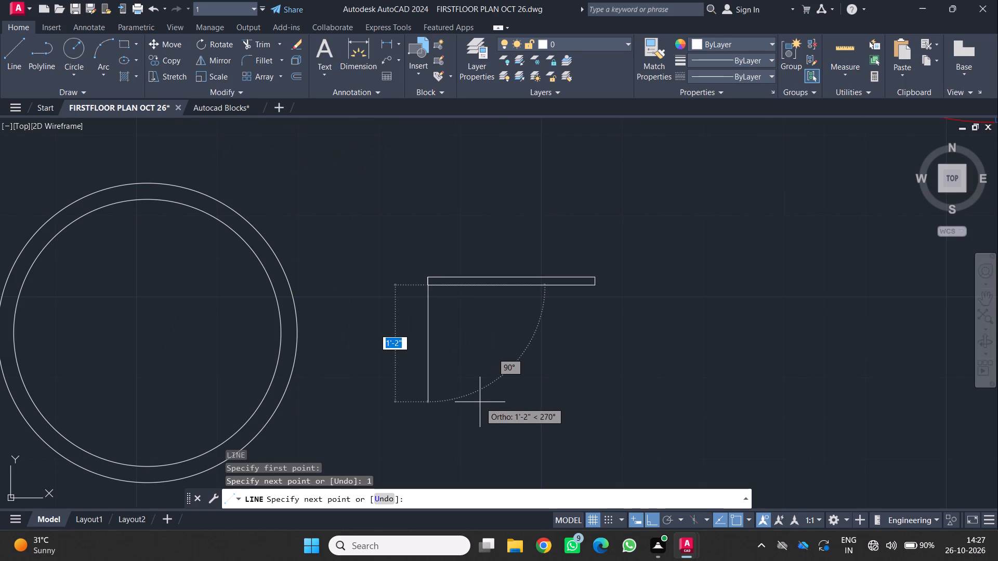
key("1")
key("apostrophe")
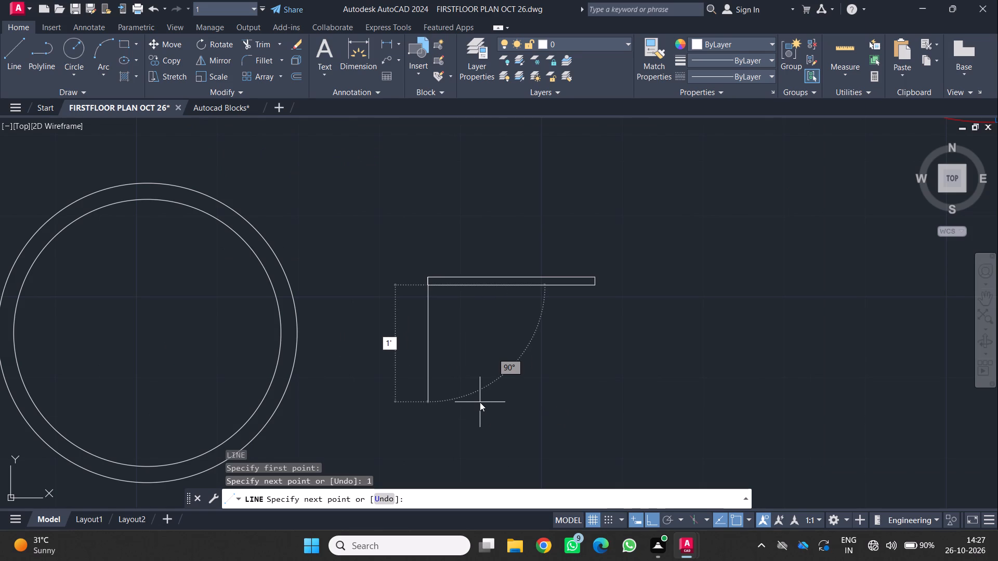
key("BackSpace")
key("0")
key("Return")
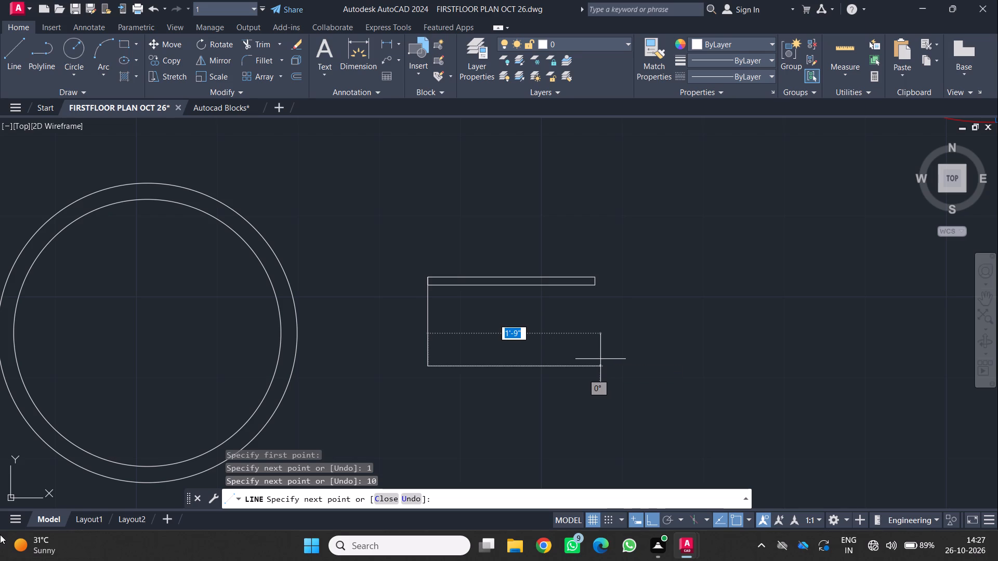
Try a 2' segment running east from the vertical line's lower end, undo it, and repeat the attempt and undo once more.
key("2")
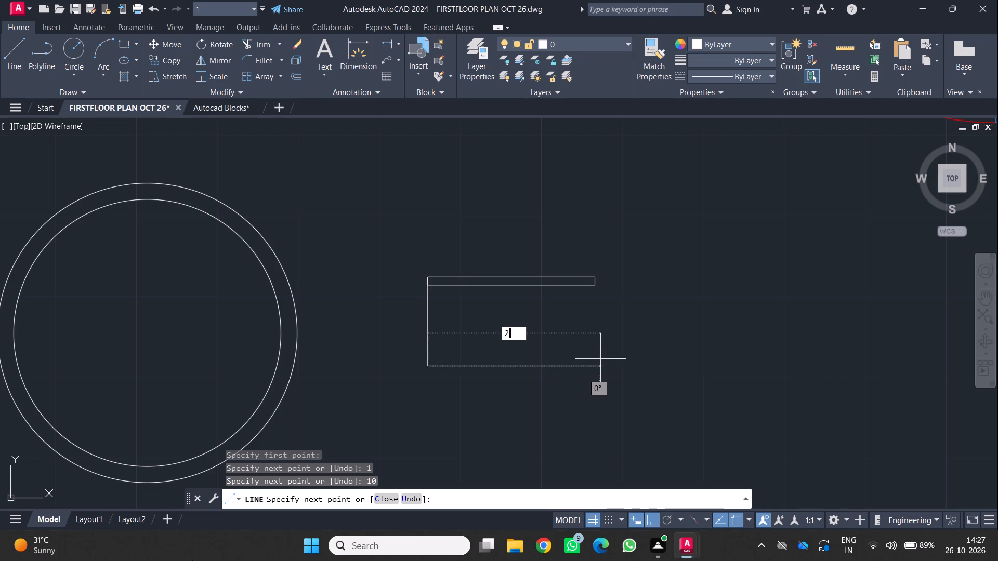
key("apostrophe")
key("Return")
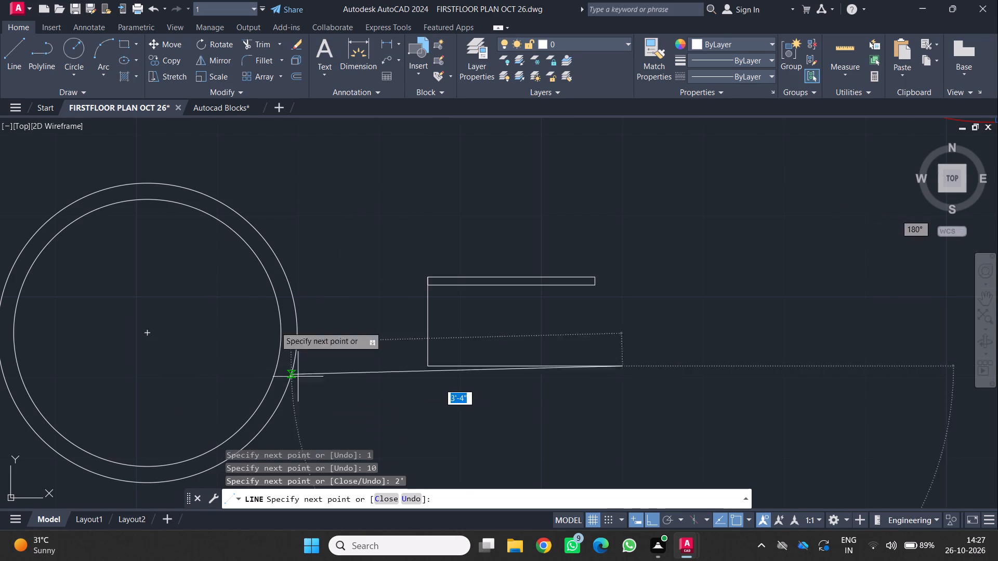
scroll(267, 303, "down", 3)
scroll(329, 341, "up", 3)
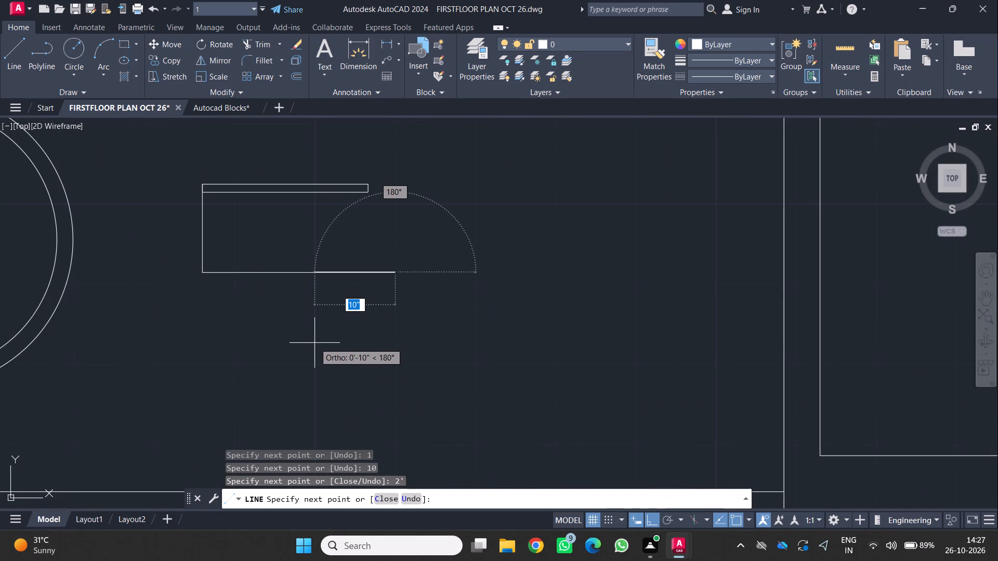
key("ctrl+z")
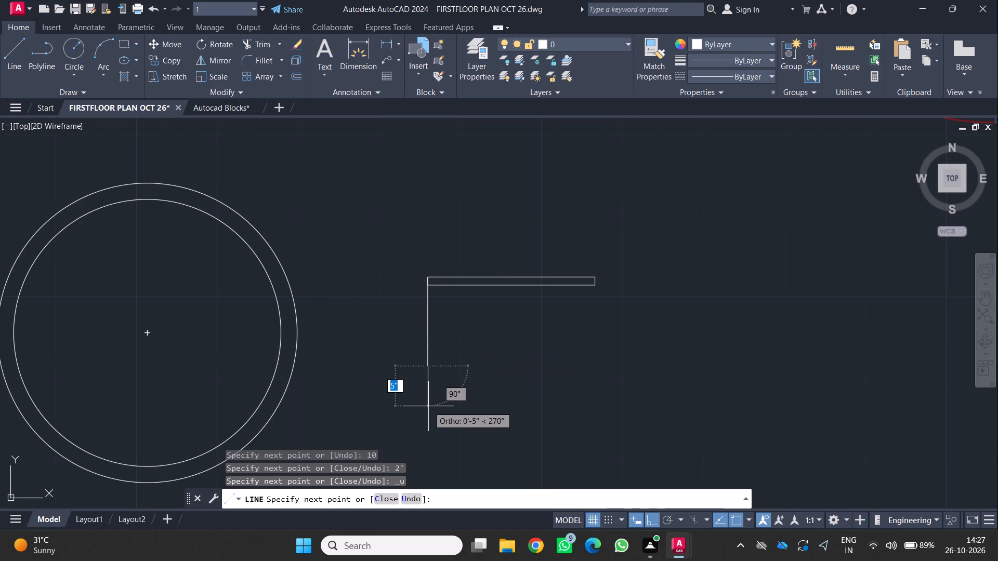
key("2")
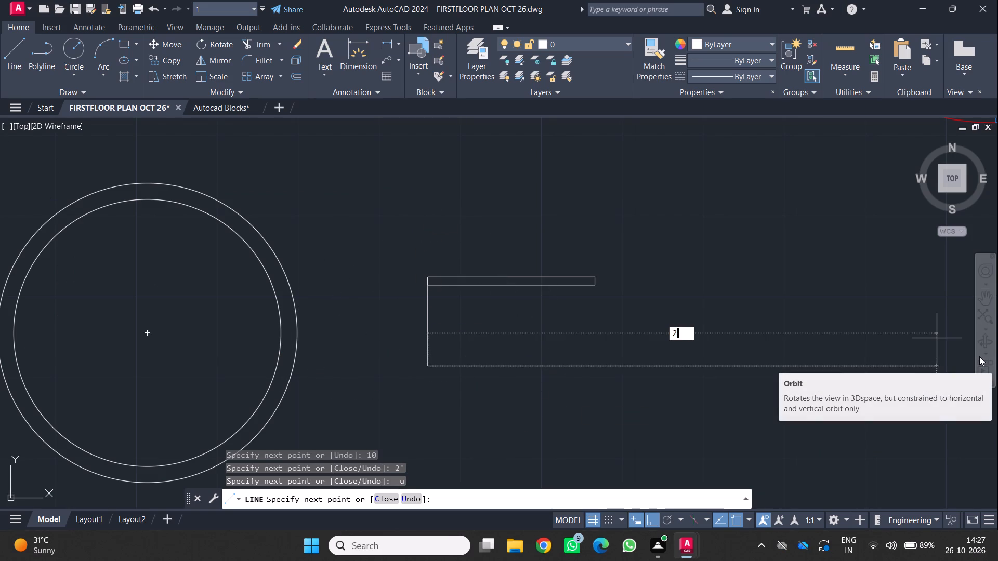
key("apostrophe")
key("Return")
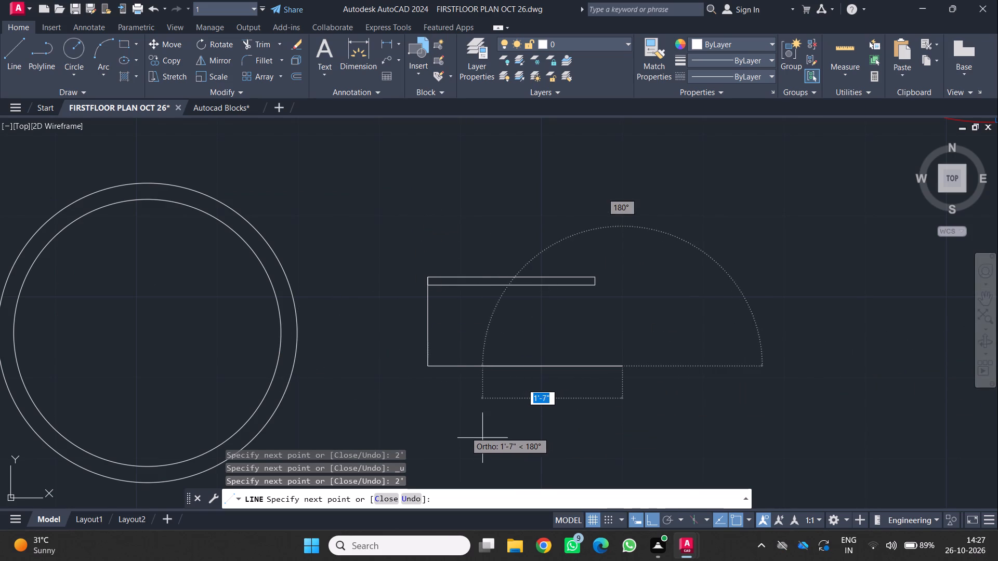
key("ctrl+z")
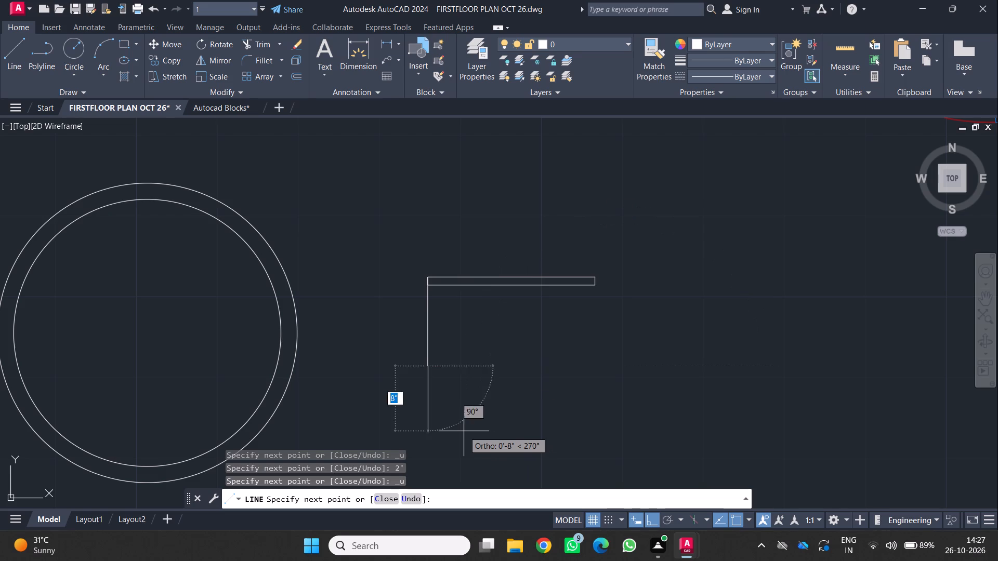
Continue the line about 1'-9" east to align with the upper strip's east end, 1" down, back west, and up to close a matching lower strip.
scroll(587, 364, "up", 1)
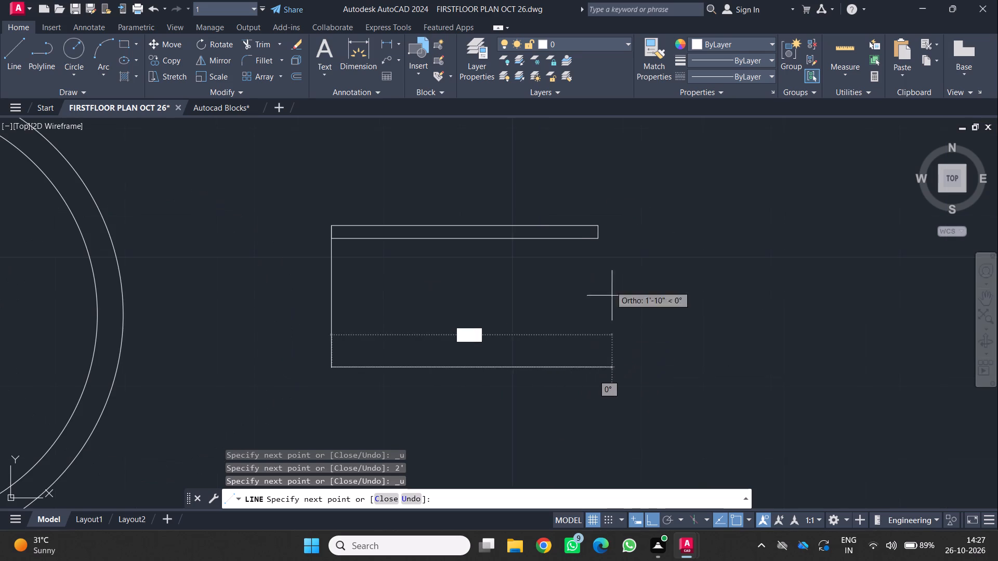
left_click(599, 369)
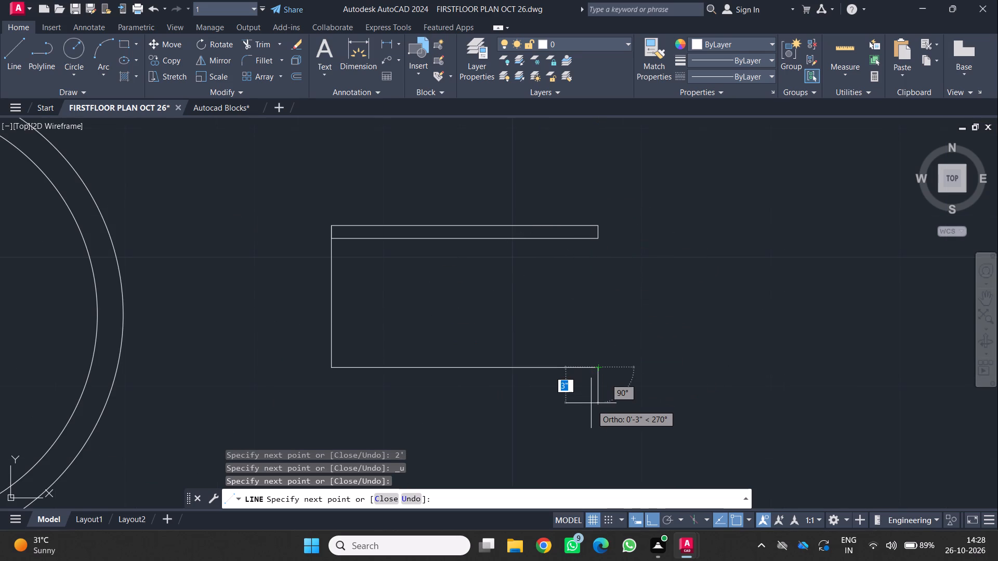
key("1")
key("Return")
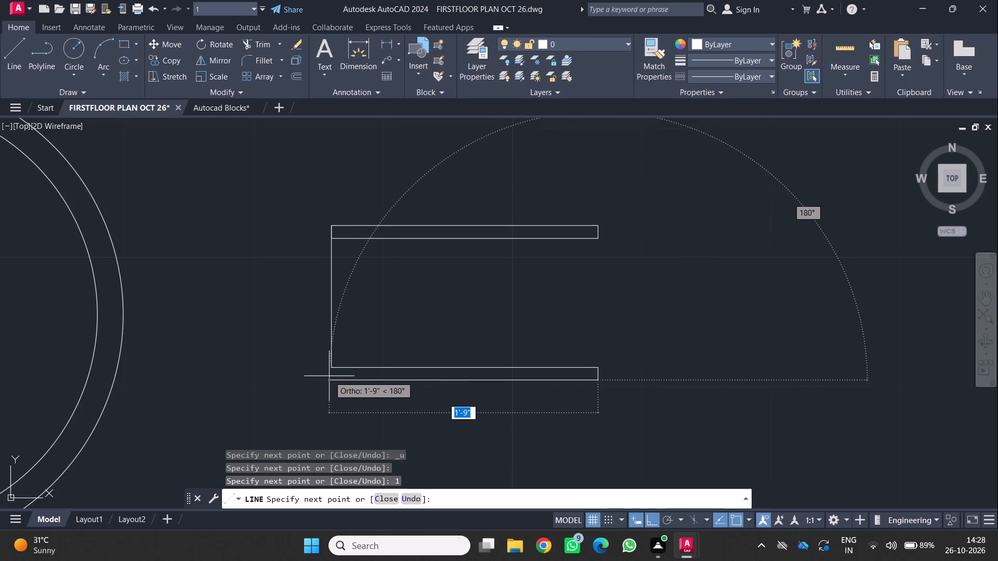
left_click(331, 380)
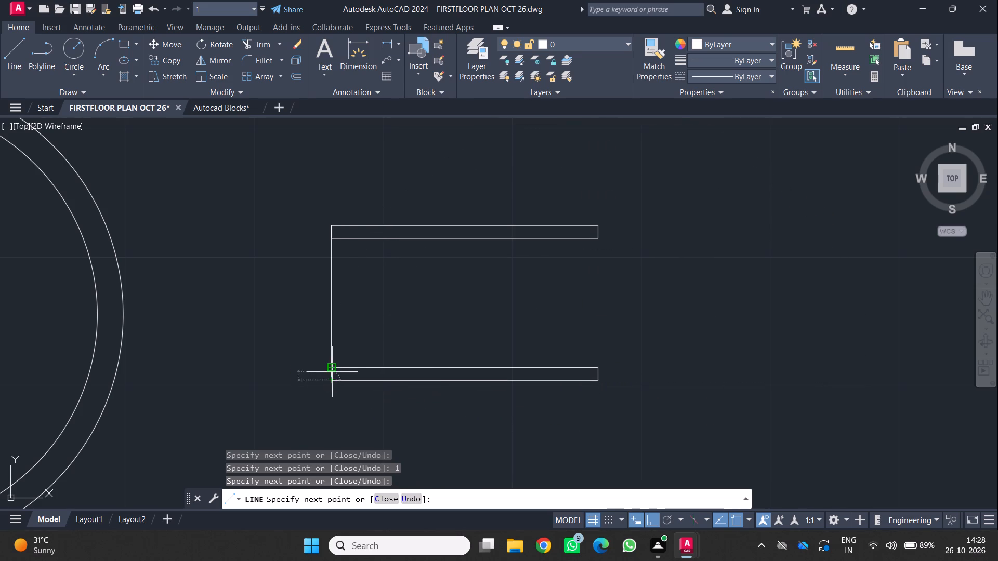
left_click(332, 372)
key("space")
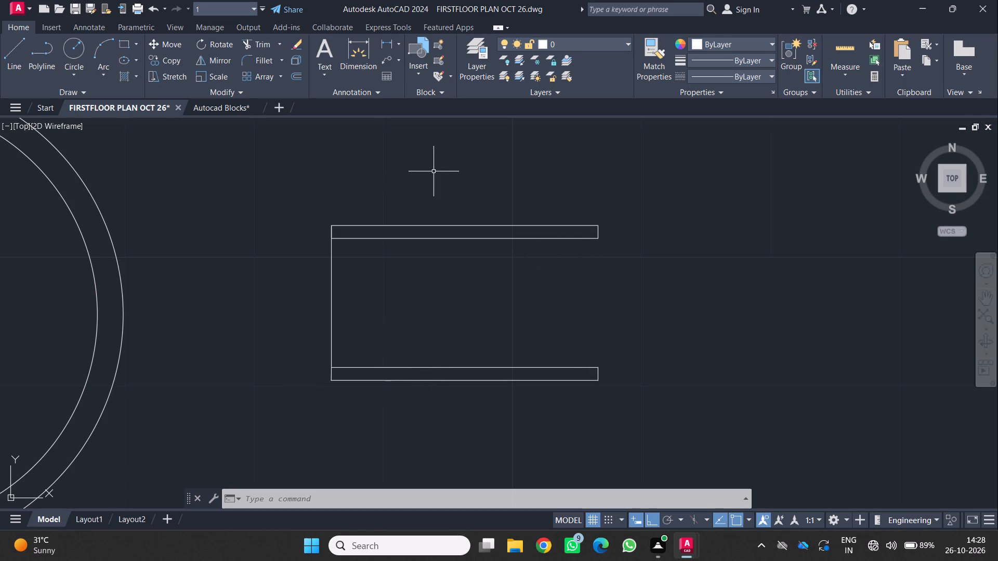
Draw a vertical line about 1' long across both strips, slightly east of their west ends, from top edge to bottom edge.
left_click(100, 40)
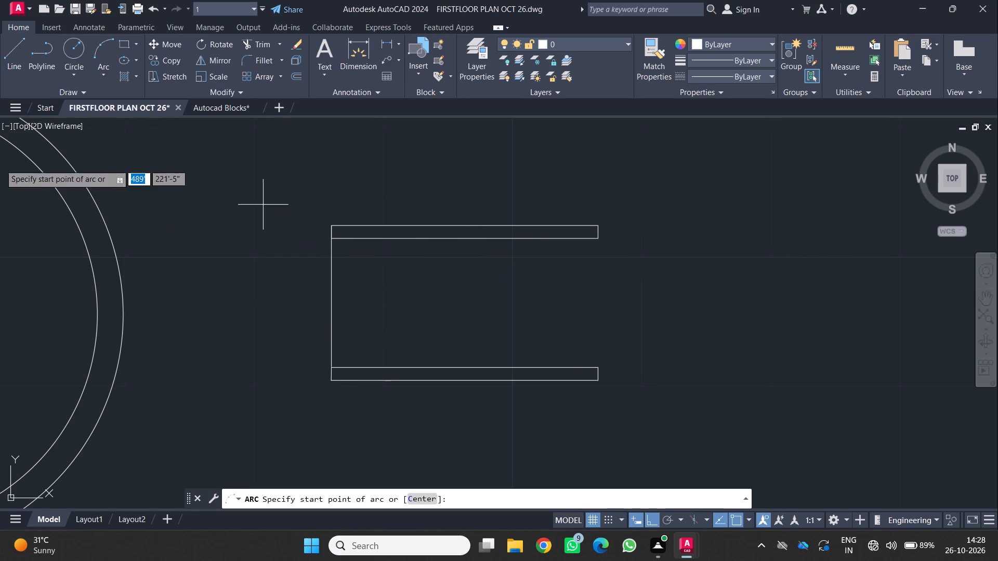
left_click(7, 50)
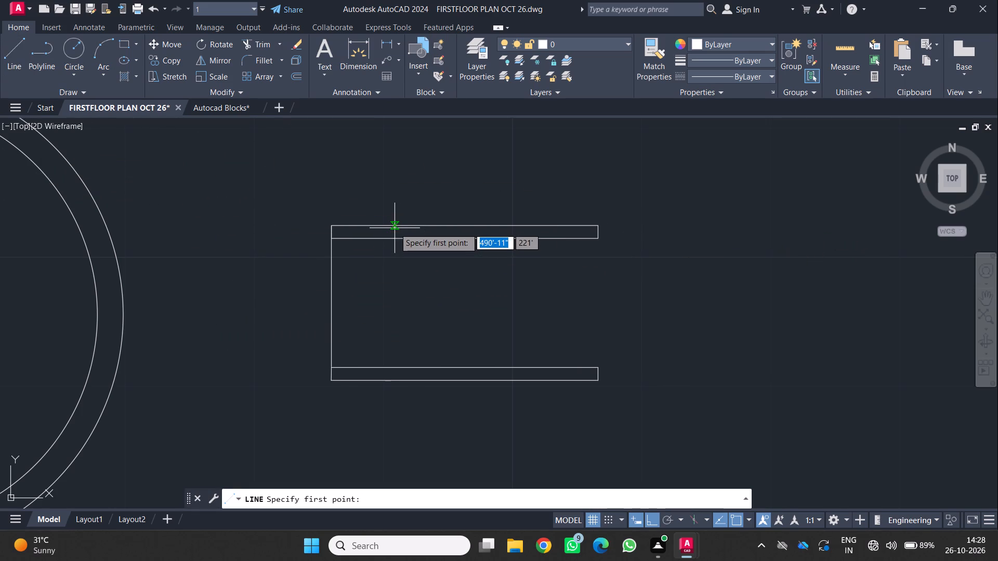
left_click(392, 228)
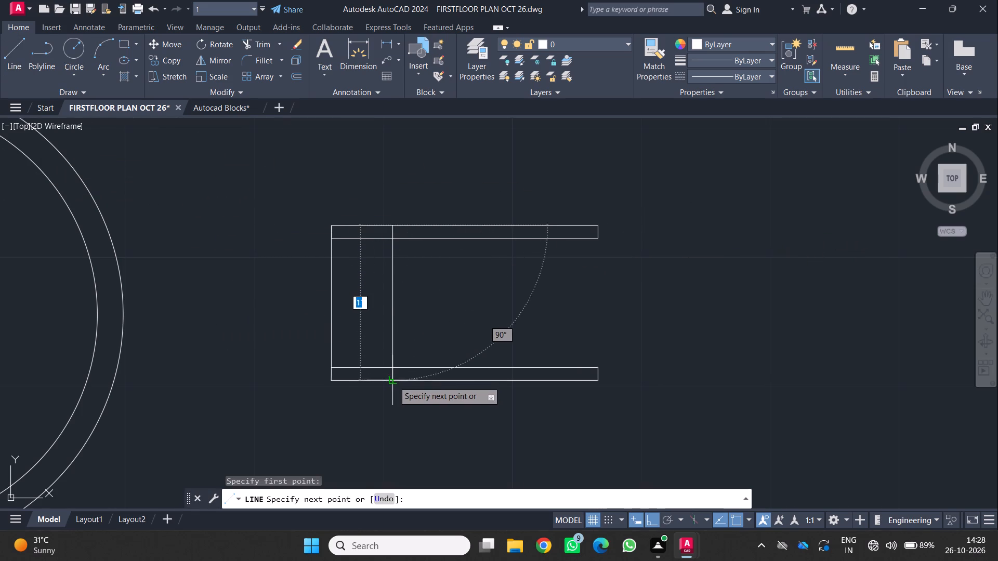
left_click(393, 381)
key("space")
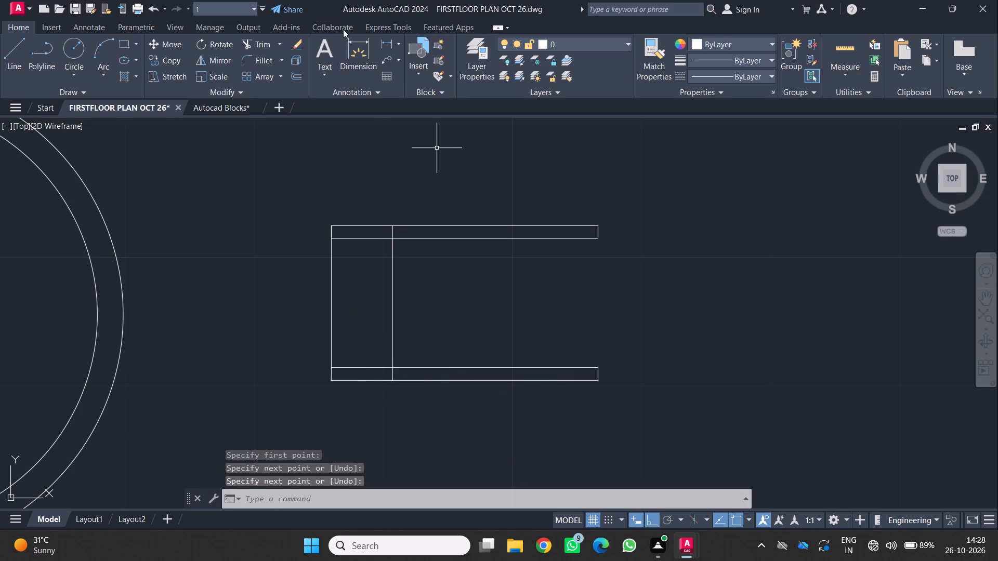
Trim both strips' ends west of the inner vertical line and remove the leftover western vertical line.
left_click(261, 47)
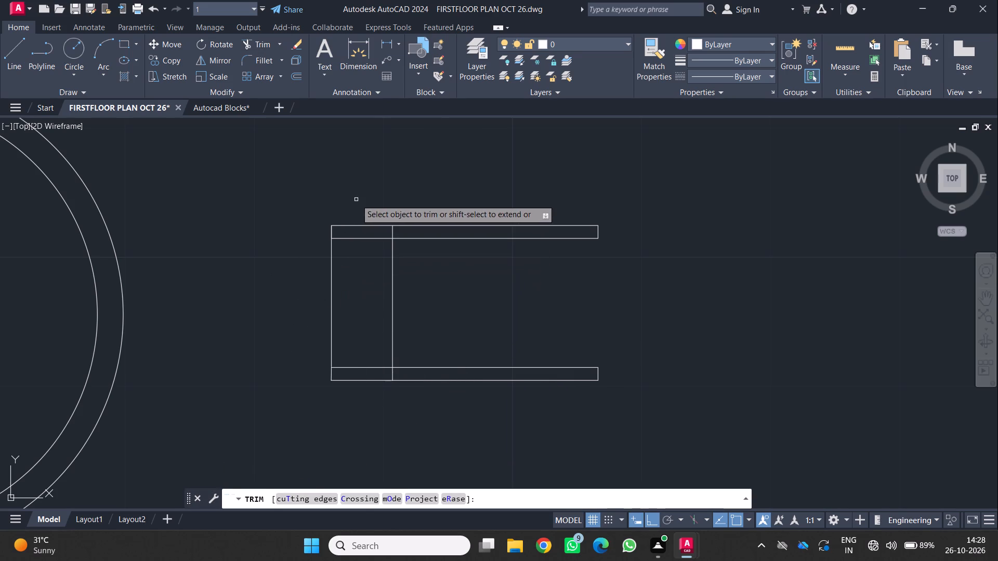
left_click(356, 199)
left_click(358, 392)
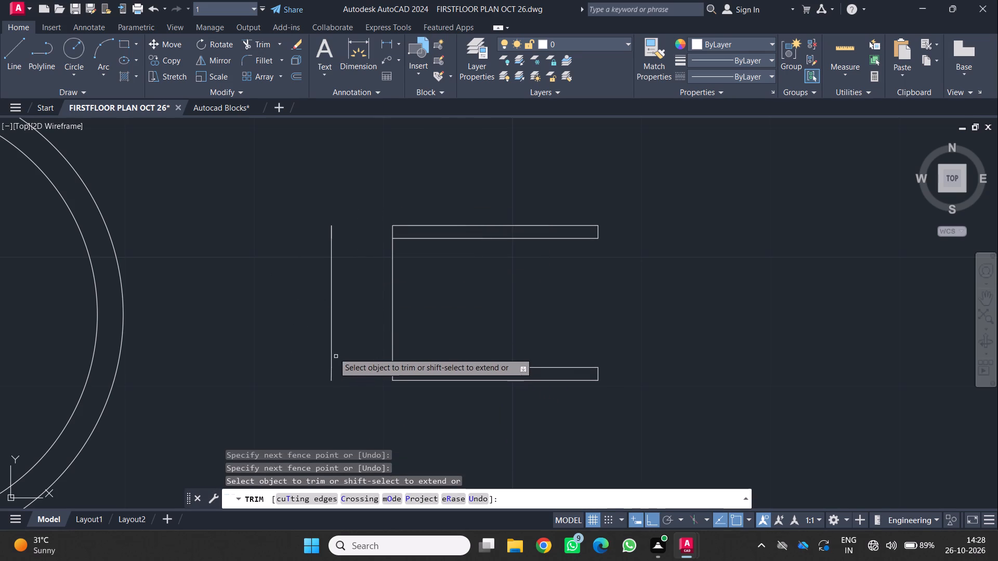
left_click(330, 348)
left_click(334, 375)
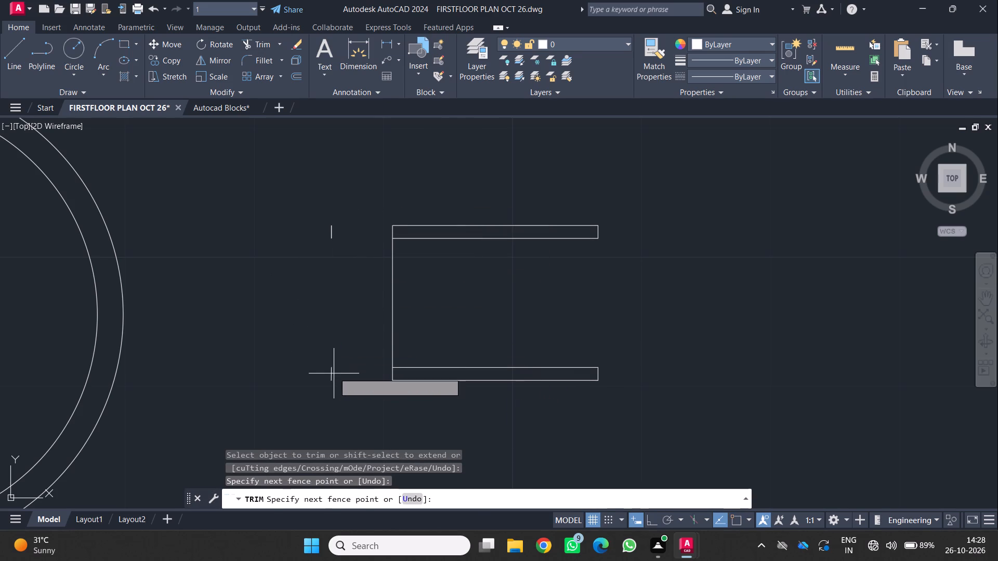
left_click_drag(320, 350, 321, 344)
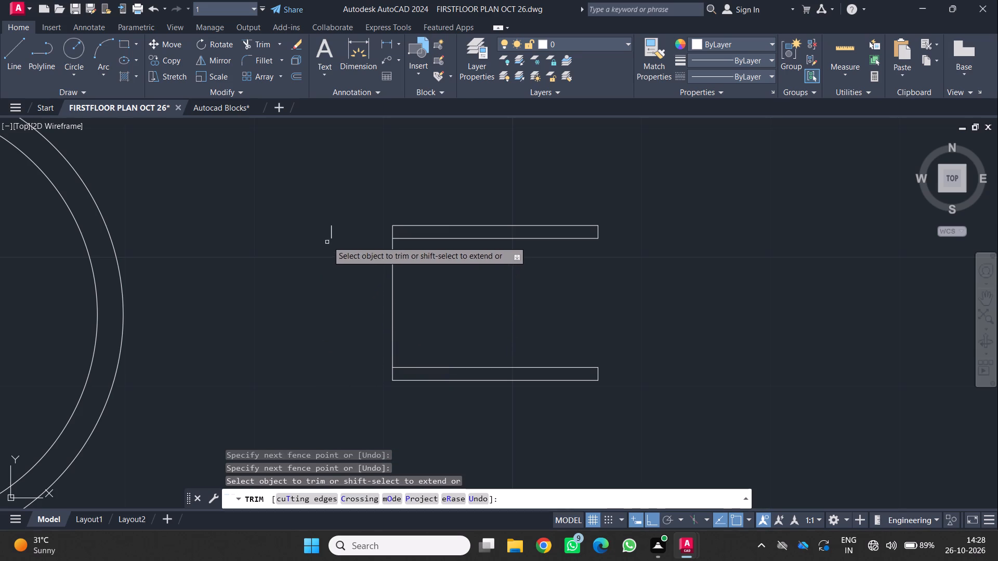
left_click(334, 235)
left_click(319, 230)
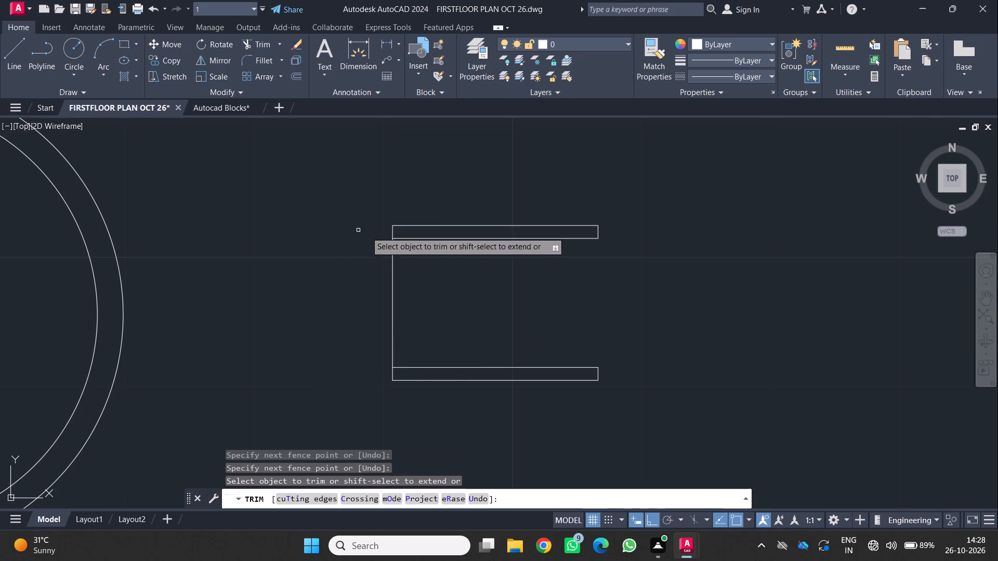
key("Escape")
Draw a three-point arc from the upper strip's inner east corner through the lower strip's inner east corner, ending about 1' further east.
scroll(369, 231, "down", 2)
scroll(528, 258, "down", 1)
scroll(441, 287, "down", 3)
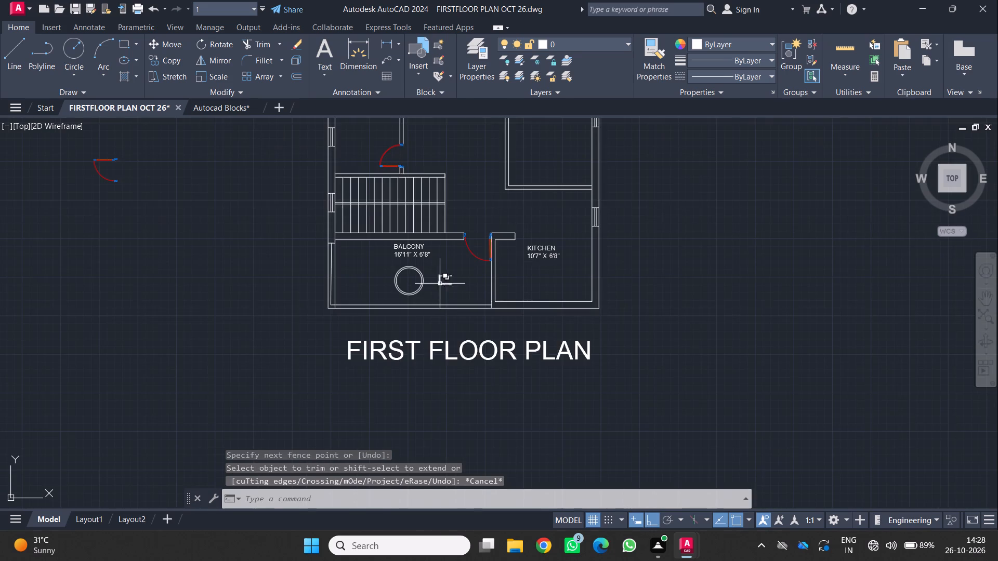
scroll(456, 288, "up", 2)
scroll(413, 256, "up", 1)
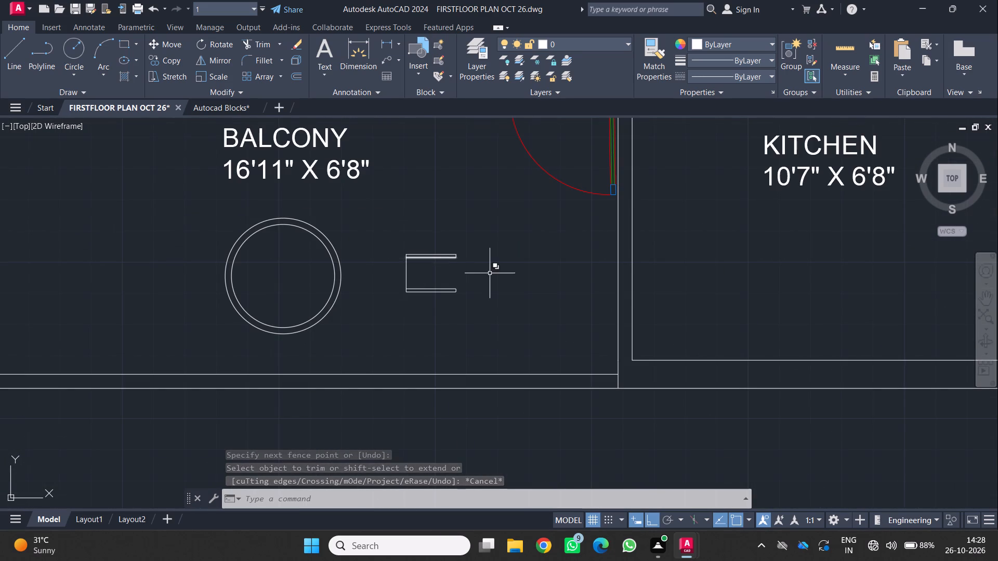
left_click(108, 38)
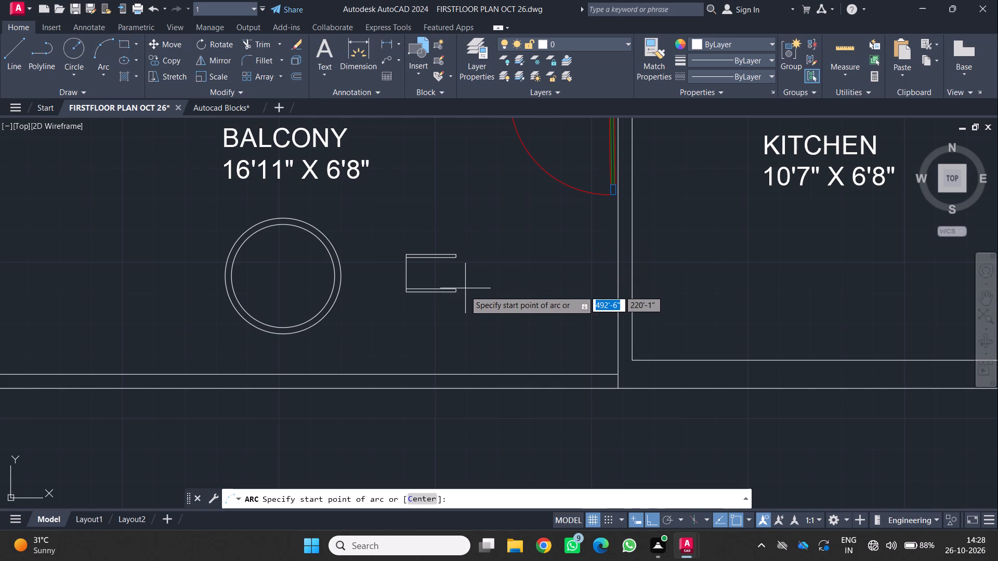
scroll(463, 291, "up", 1)
left_click(450, 238)
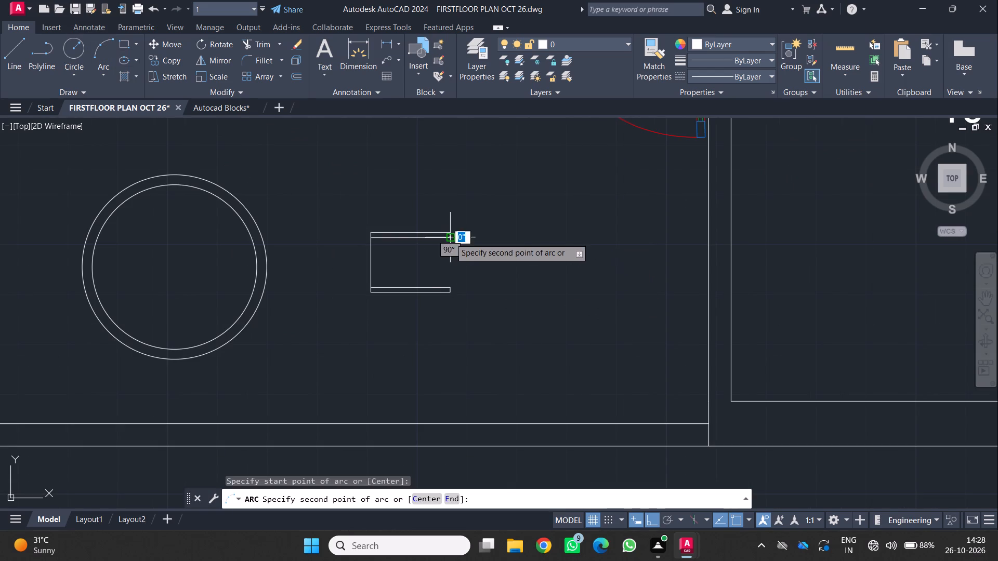
left_click(449, 286)
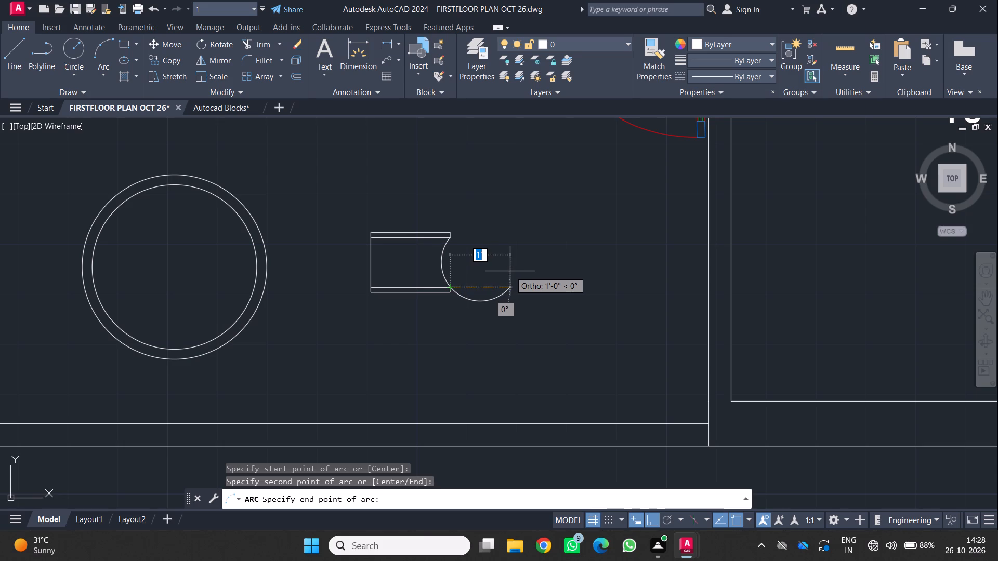
left_click(512, 271)
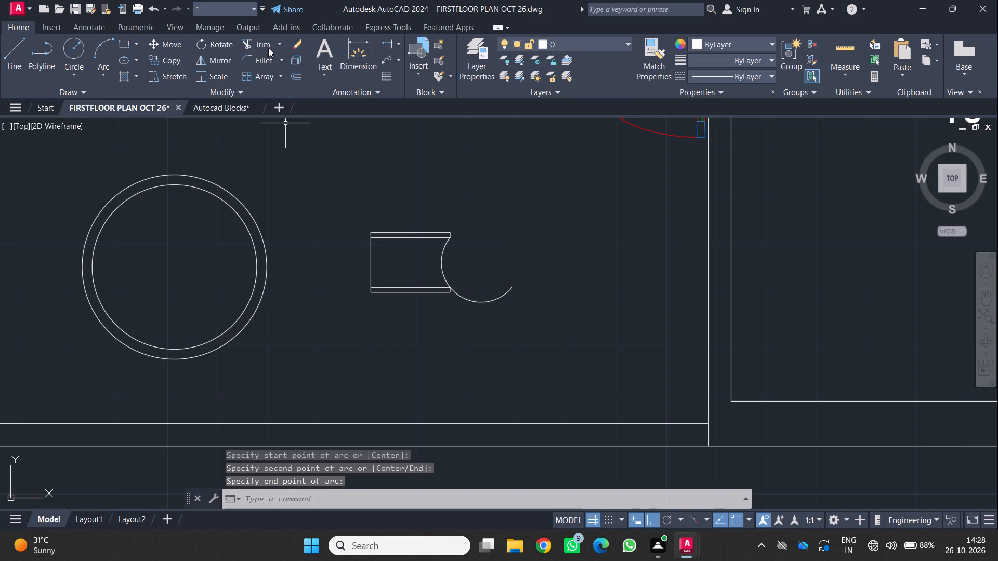
Trim the arc's tail beyond the lower strip, leaving the inward curve between the strips' east ends.
left_click(268, 48)
left_click(480, 301)
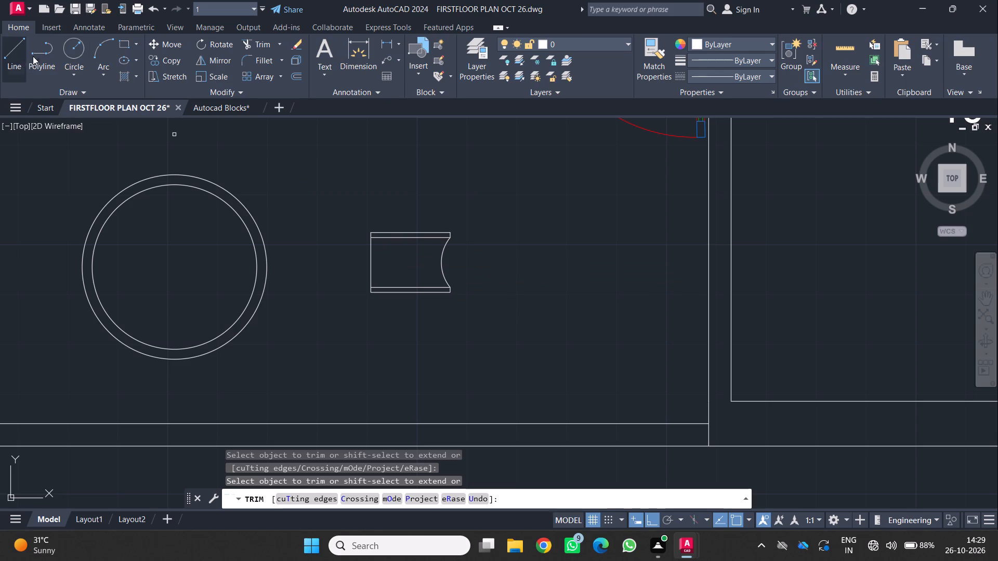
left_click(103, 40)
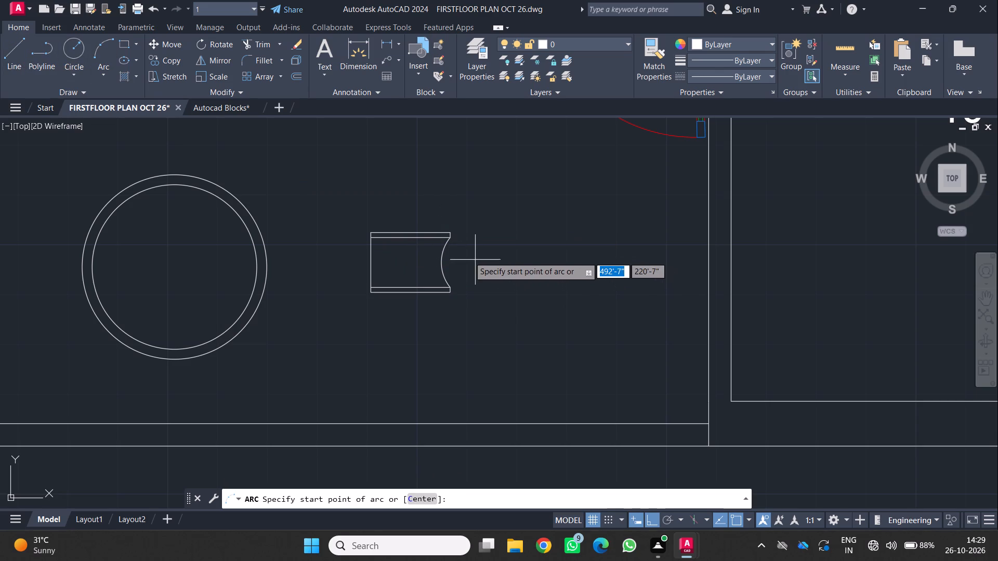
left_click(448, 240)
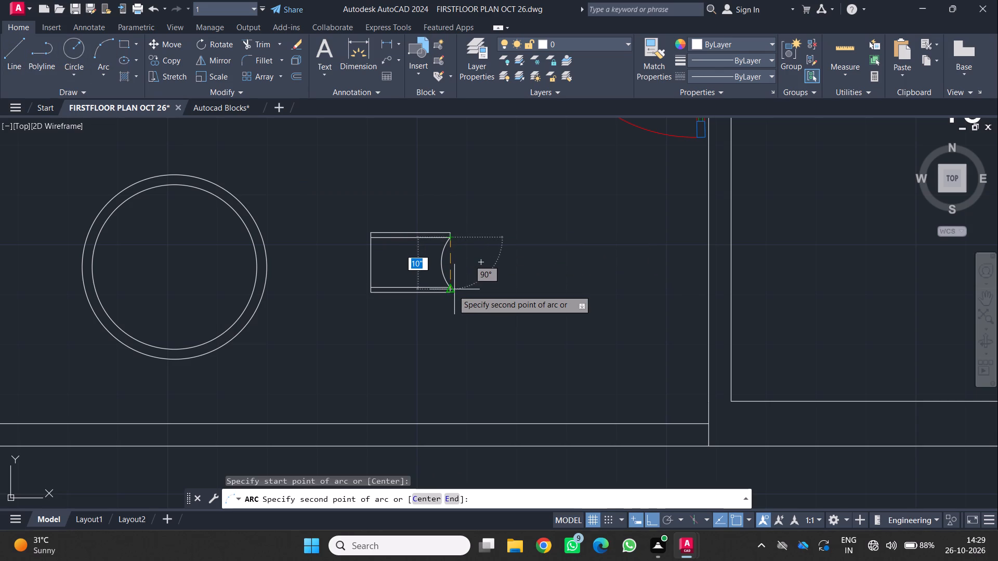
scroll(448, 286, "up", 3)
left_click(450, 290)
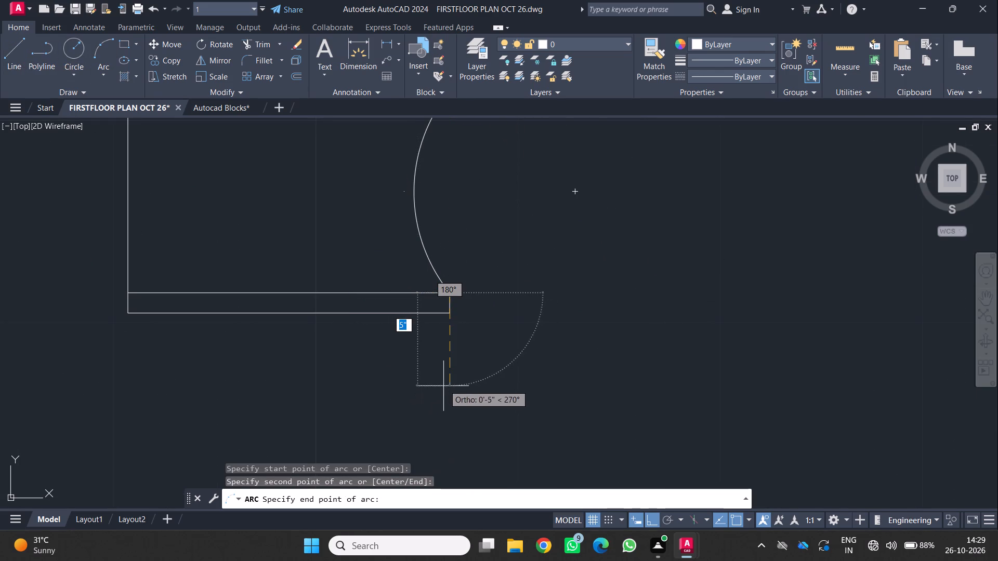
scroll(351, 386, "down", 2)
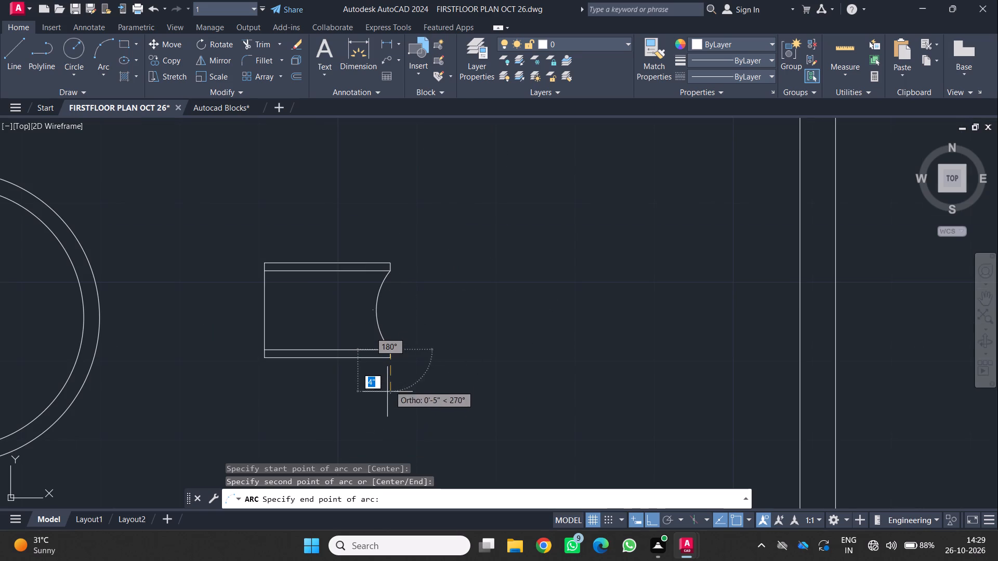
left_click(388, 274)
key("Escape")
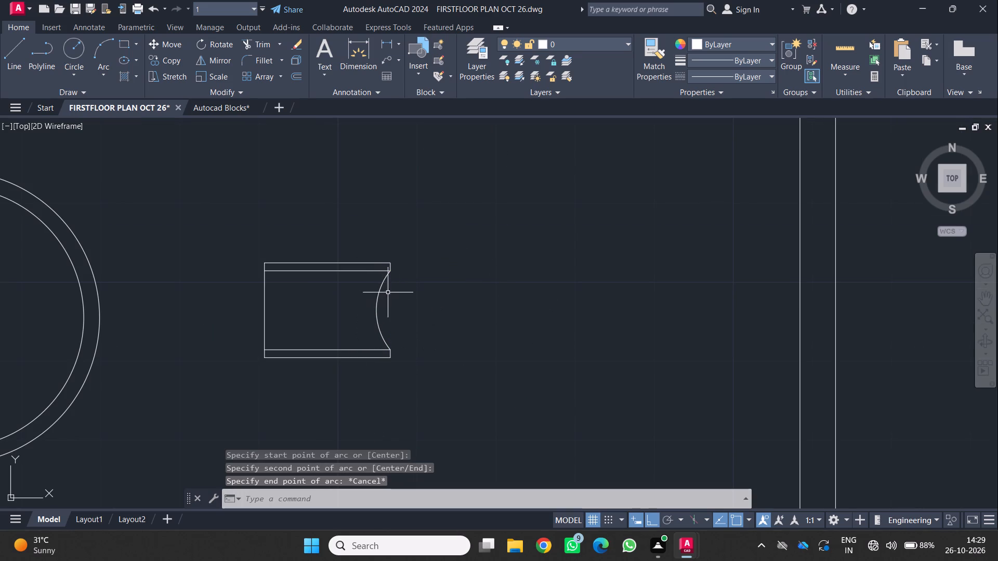
Draw a three-point arc from the lower strip's inner east corner through the upper strip's, ending at the upper strip's inner west corner.
left_click(99, 41)
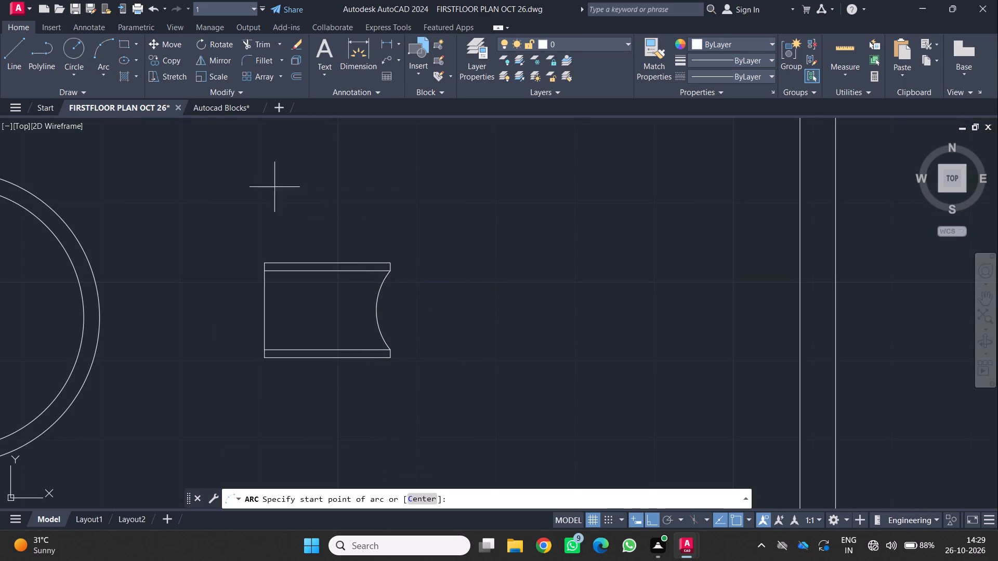
scroll(388, 356, "up", 1)
left_click(388, 347)
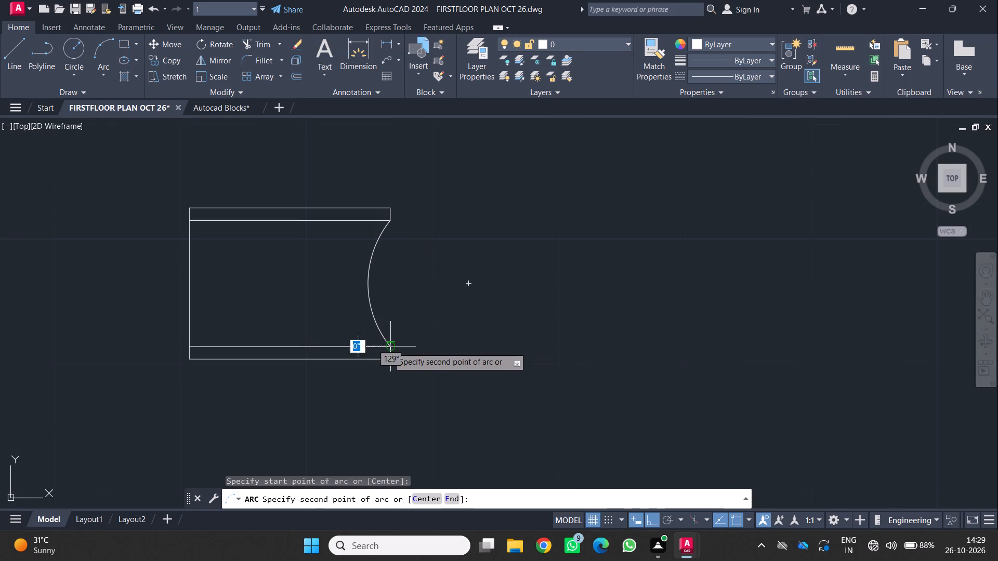
left_click(391, 221)
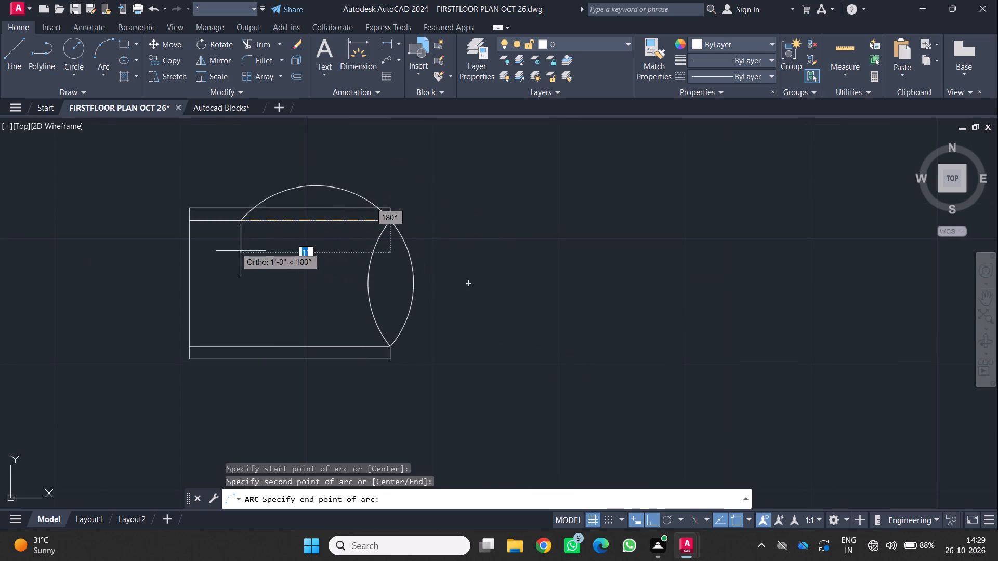
left_click(194, 215)
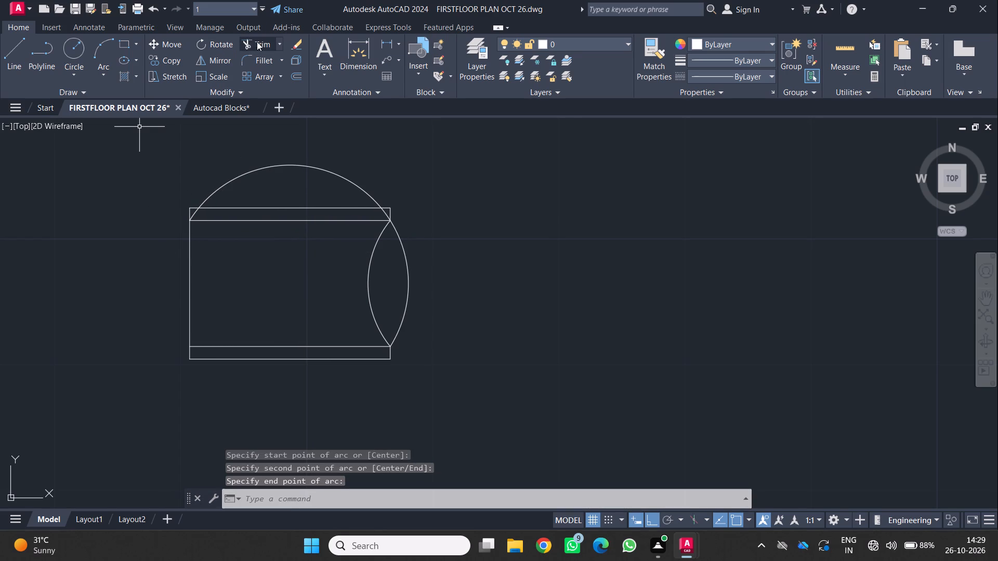
Trim the new arc's portions above and inside the upper strip, keeping only the outward curve at the east end.
left_click(257, 42)
left_click(370, 197)
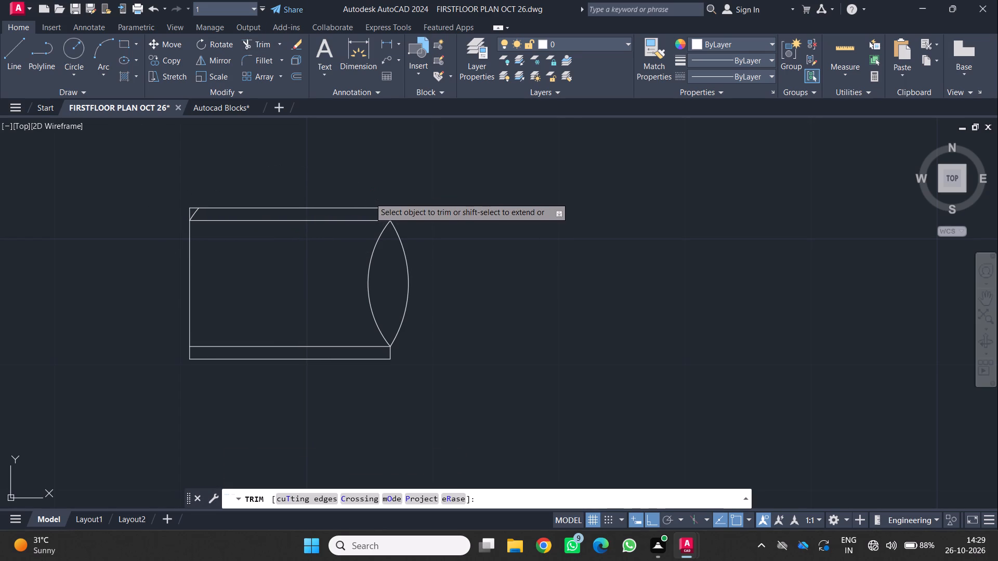
scroll(386, 228, "up", 2)
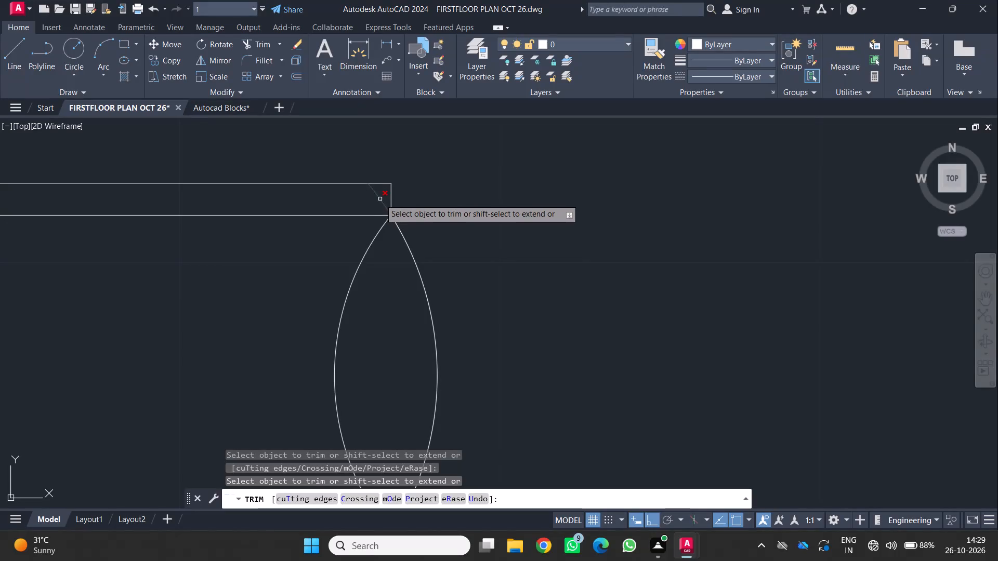
left_click(380, 198)
scroll(352, 192, "down", 3)
scroll(202, 203, "up", 2)
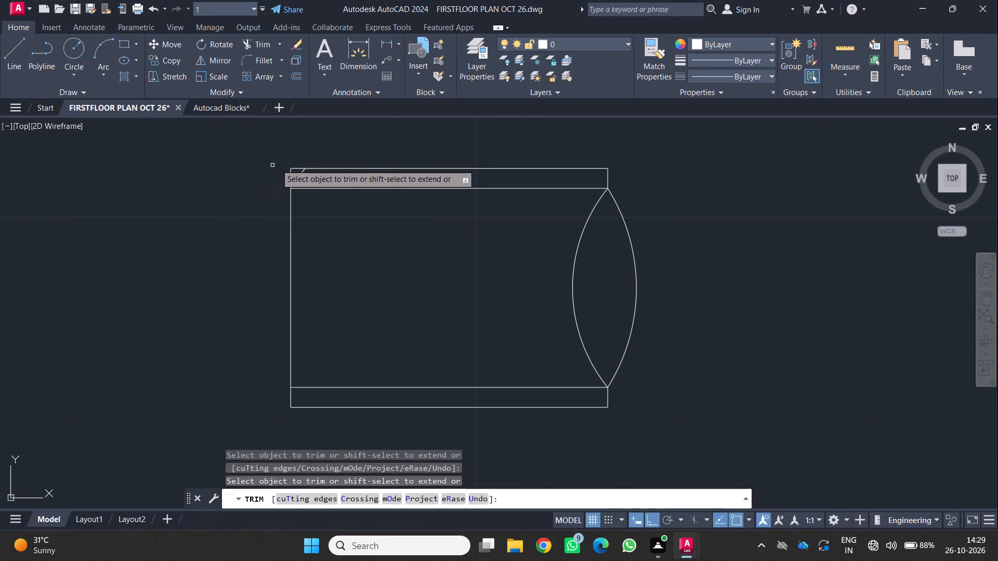
scroll(286, 166, "up", 2)
left_click(316, 190)
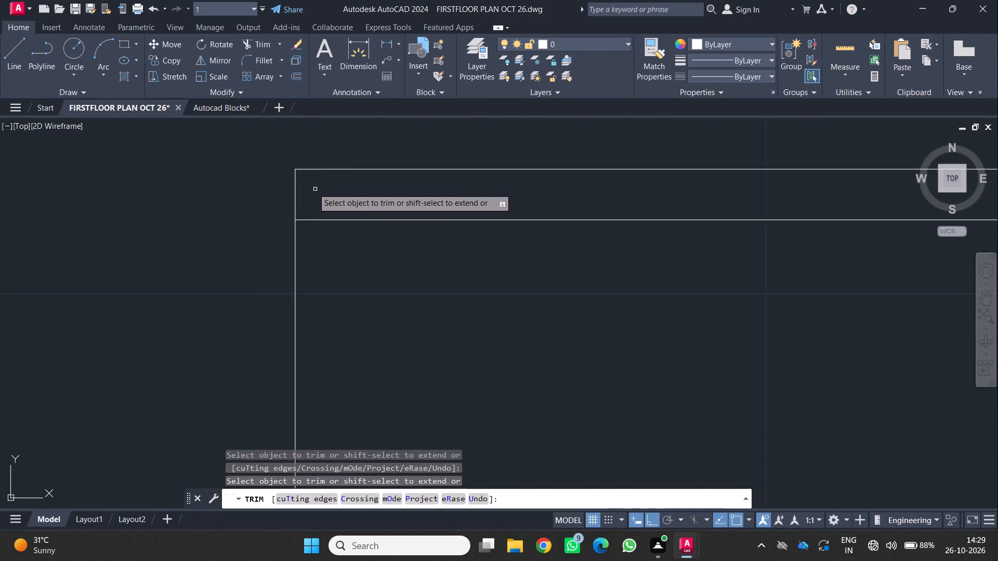
key("Escape")
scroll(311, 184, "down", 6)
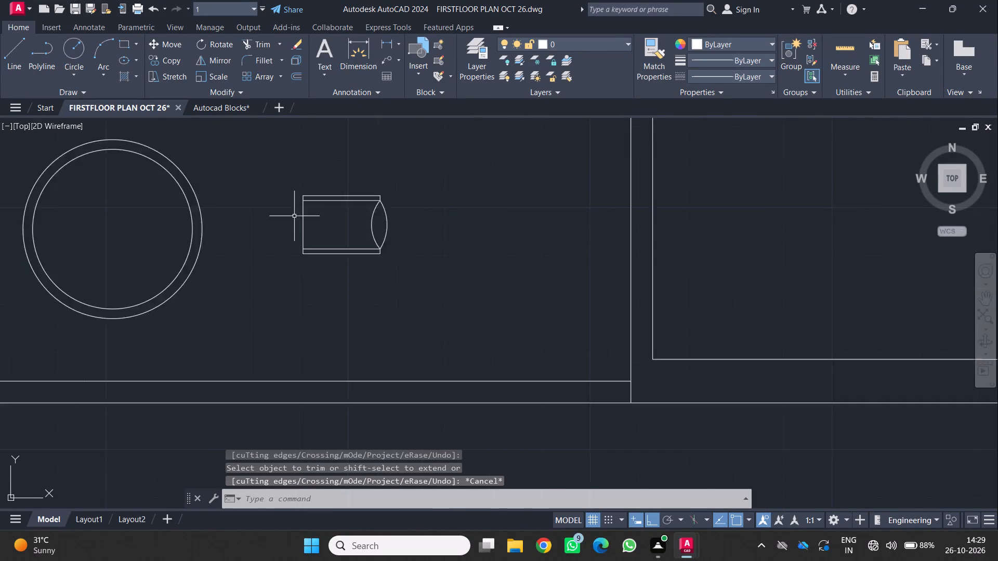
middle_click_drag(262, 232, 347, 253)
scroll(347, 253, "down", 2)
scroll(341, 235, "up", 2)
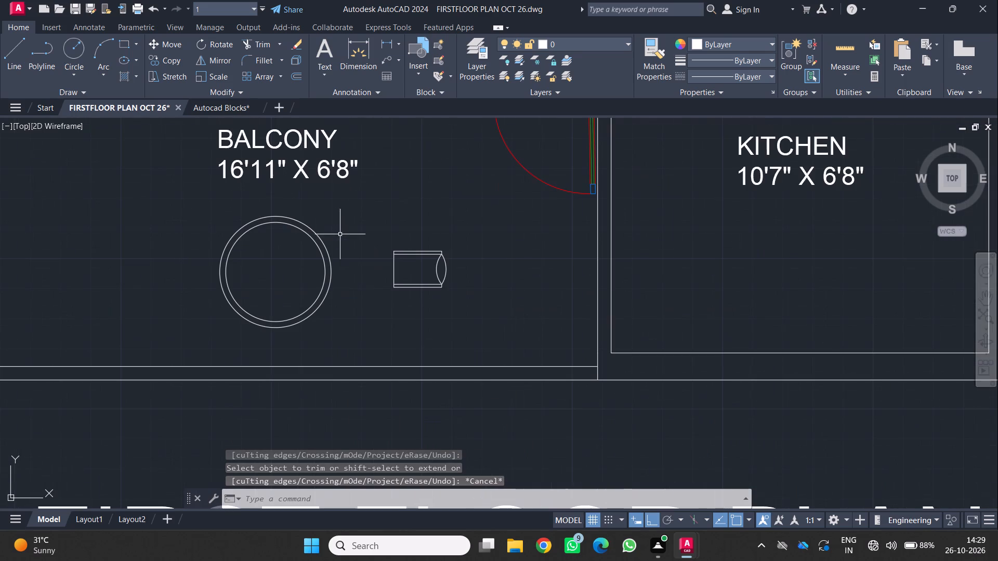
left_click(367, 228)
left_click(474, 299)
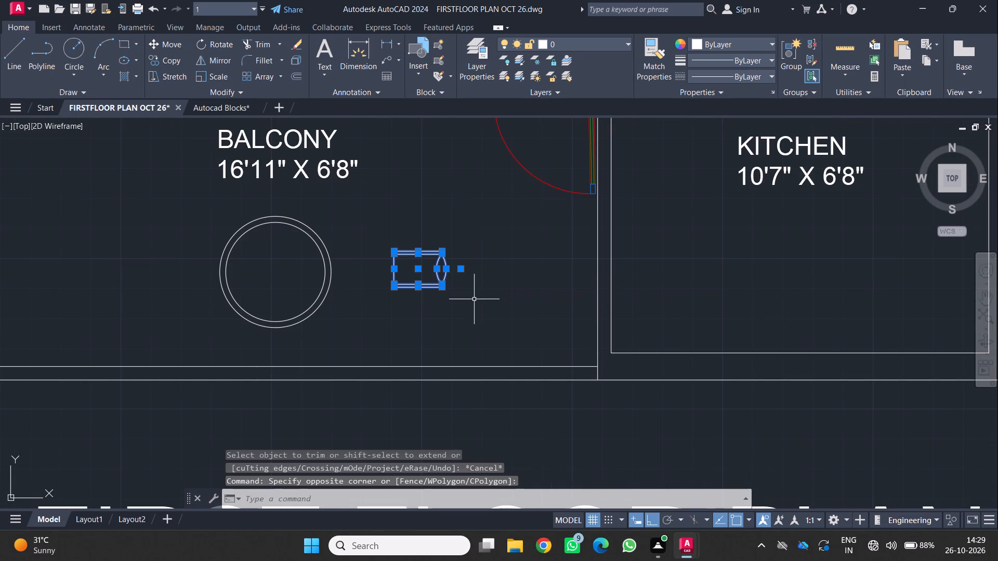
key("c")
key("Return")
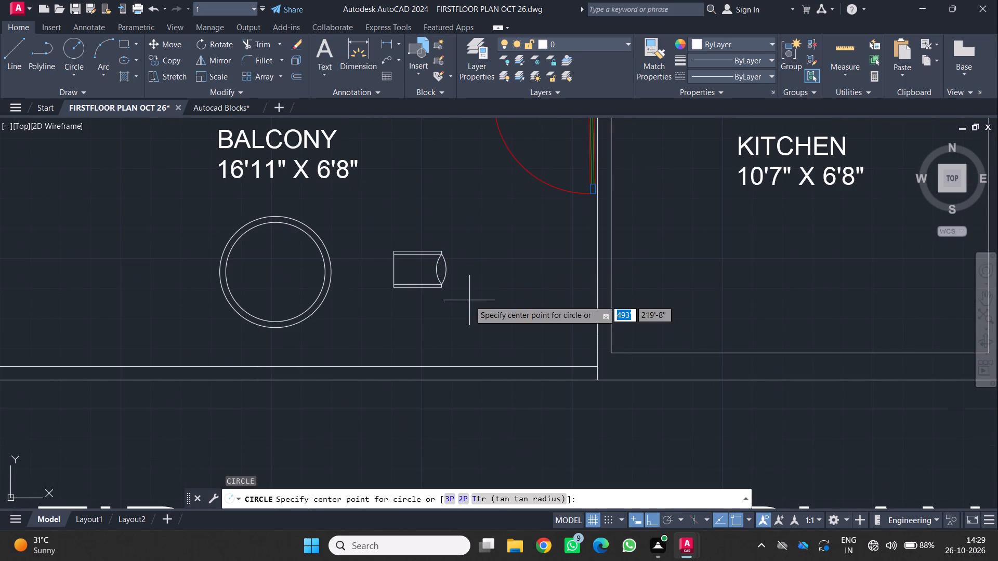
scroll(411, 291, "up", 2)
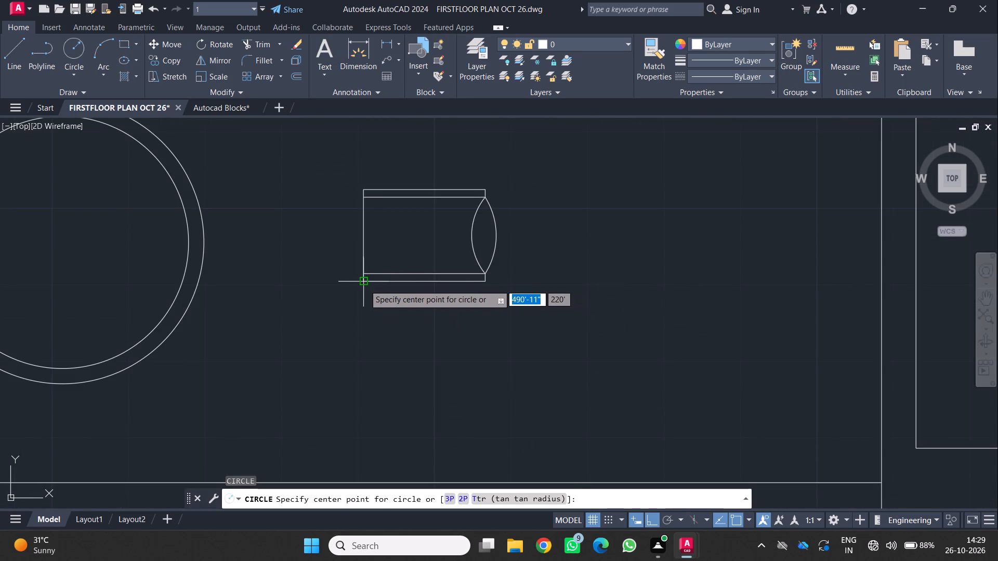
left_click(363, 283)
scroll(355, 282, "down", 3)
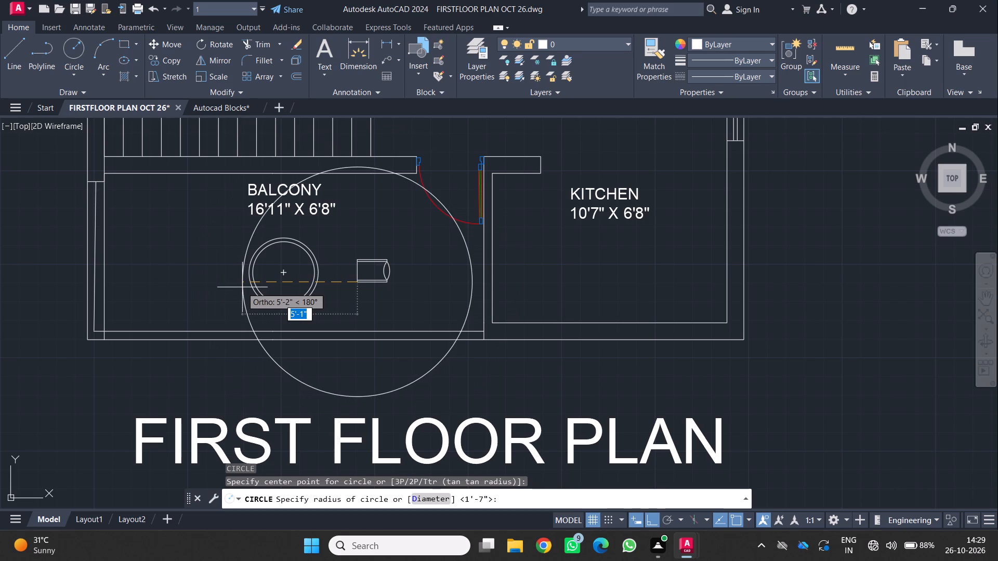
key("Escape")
Copy the balcony chair 7' due west, placing the duplicate on the opposite side of the round table.
left_click_drag(333, 237, 338, 244)
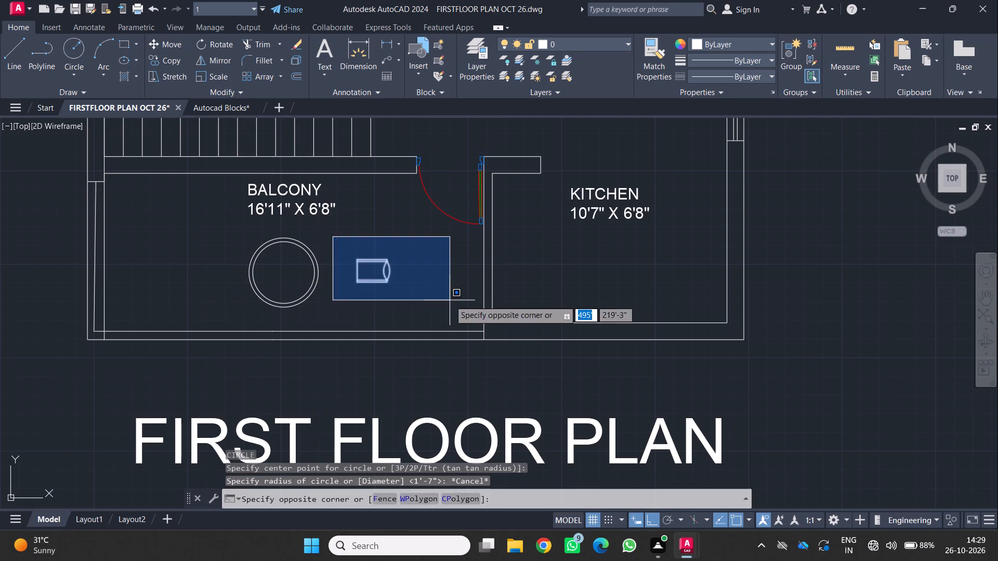
left_click(450, 300)
type("CP")
key("Return")
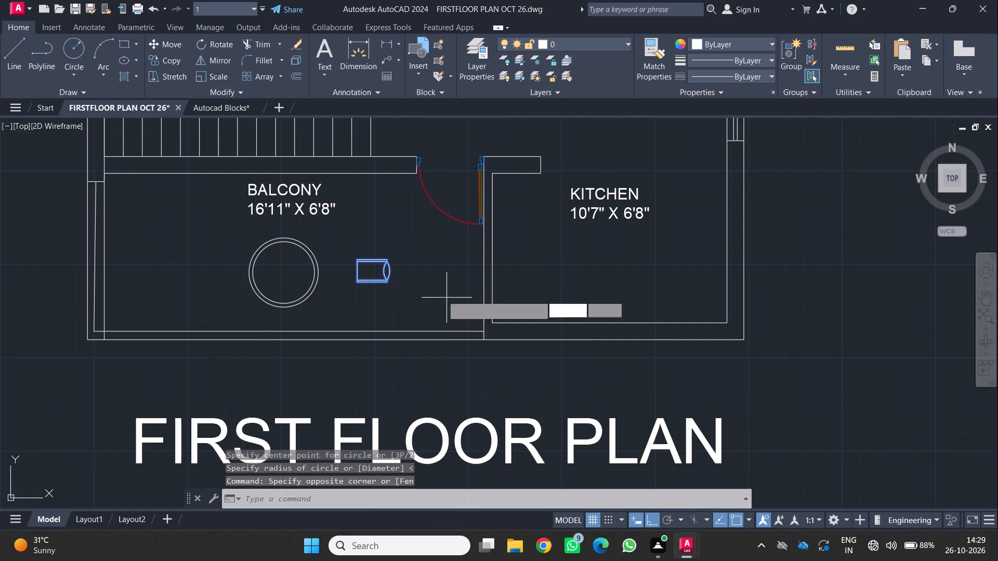
scroll(314, 282, "up", 2)
scroll(385, 282, "up", 2)
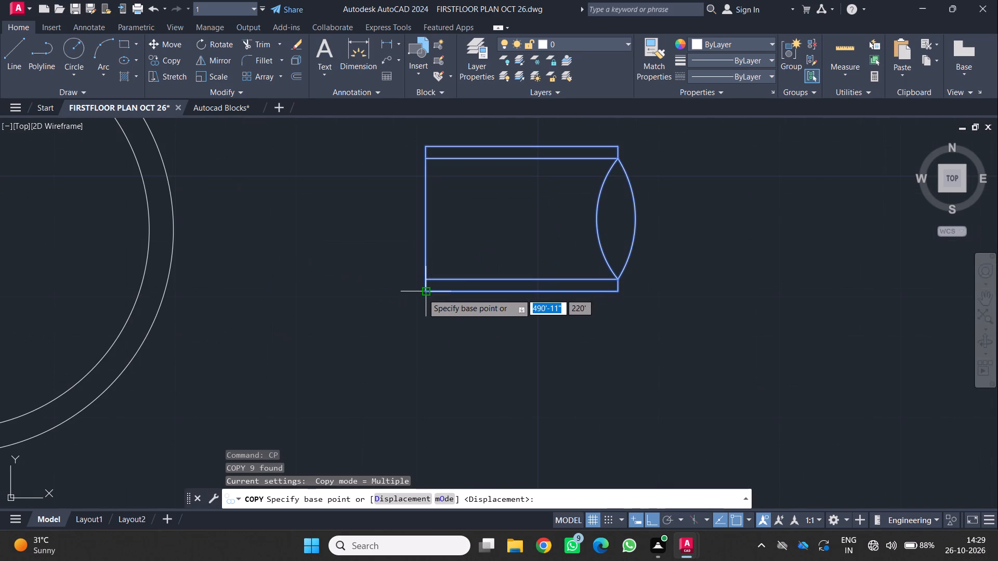
left_click(422, 293)
scroll(341, 289, "down", 4)
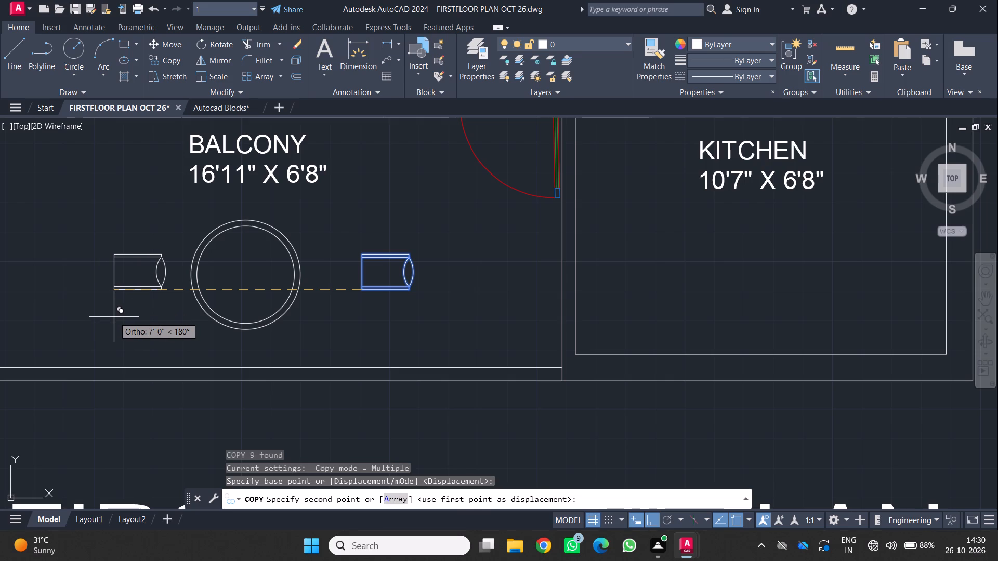
left_click(114, 317)
key("Escape")
Mirror the copied west chair about its straight west edge, erasing the source so its curved back faces away from the table.
left_click(98, 236)
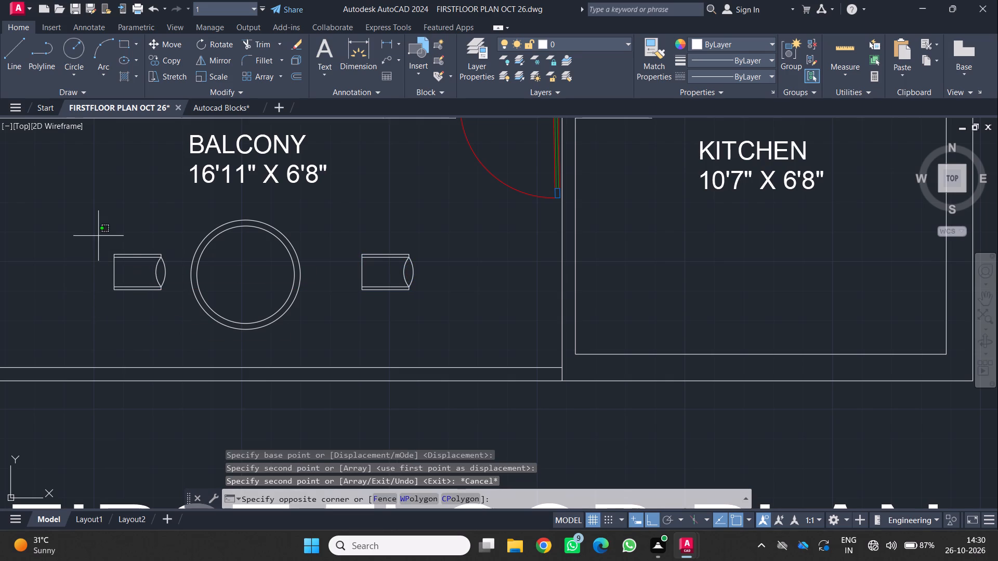
left_click(183, 306)
key("m")
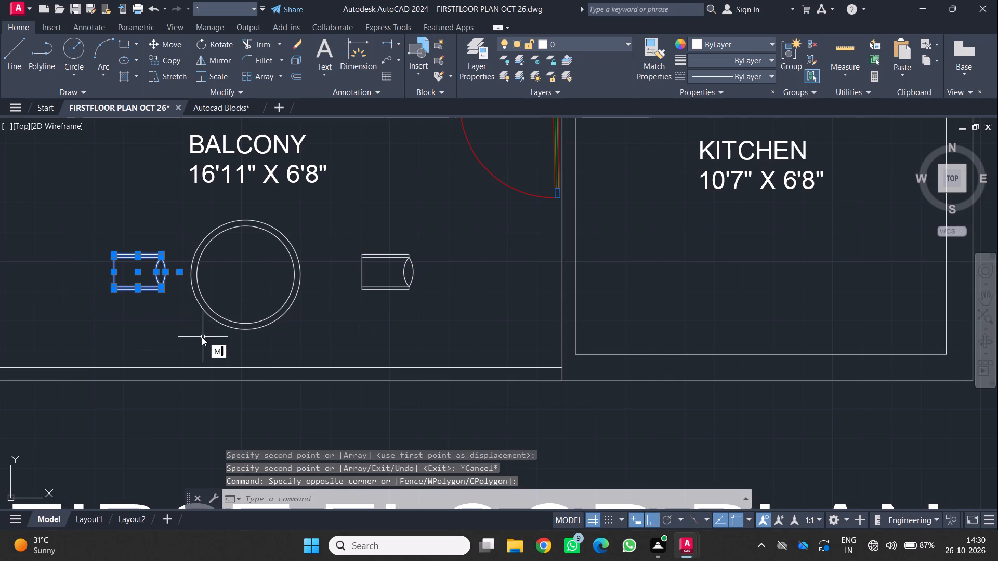
key("i")
key("Return")
scroll(132, 314, "up", 1)
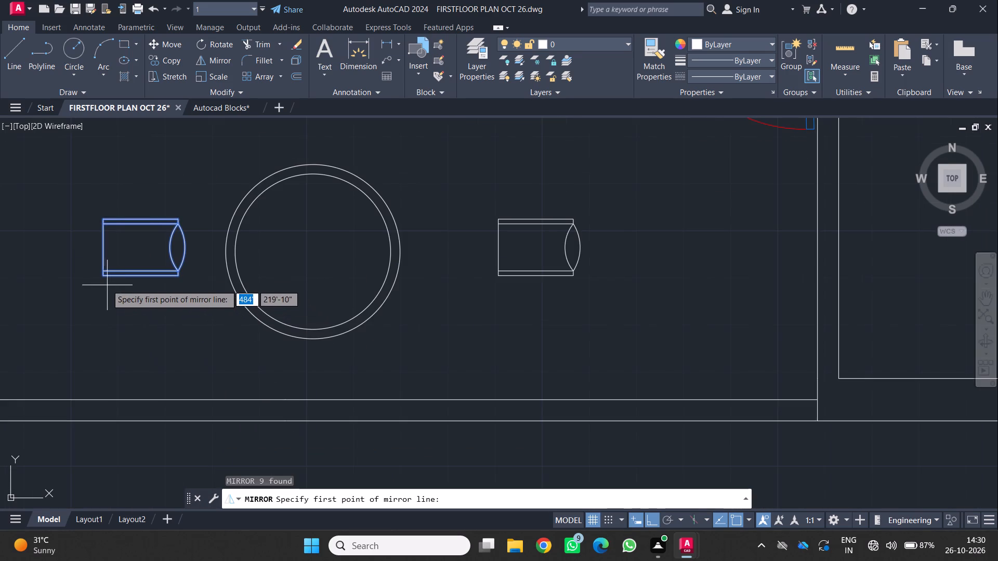
left_click(100, 275)
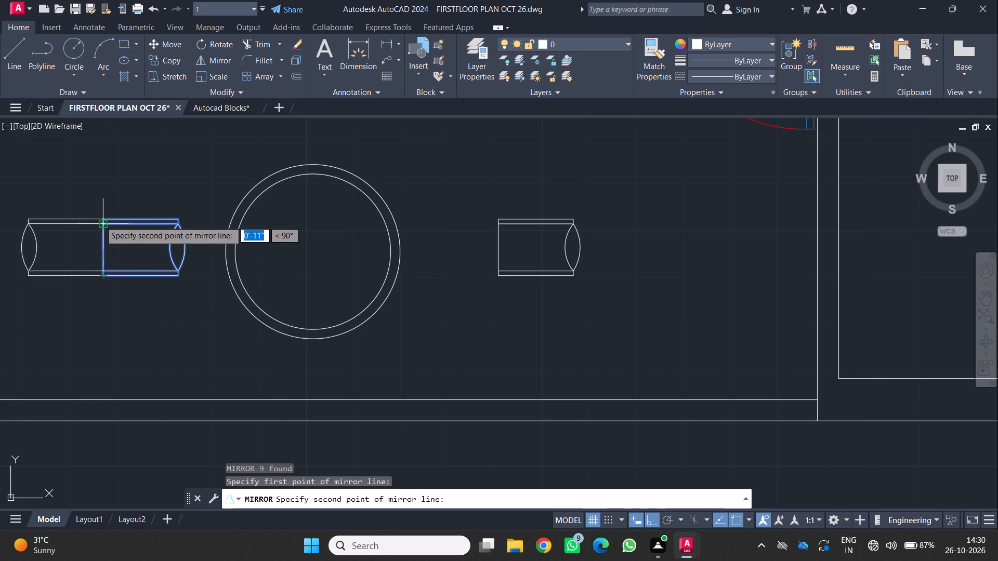
left_click(101, 219)
left_click_drag(114, 247, 101, 219)
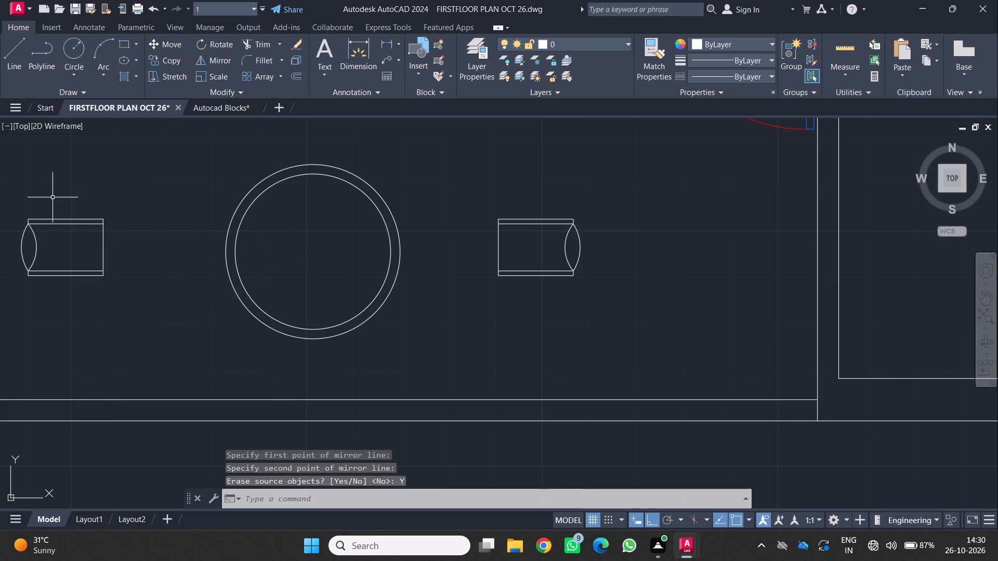
Move the mirrored west chair horizontally east, leaving a small gap between its straight edge and the round table.
middle_click_drag(48, 203, 179, 263)
left_click(96, 258)
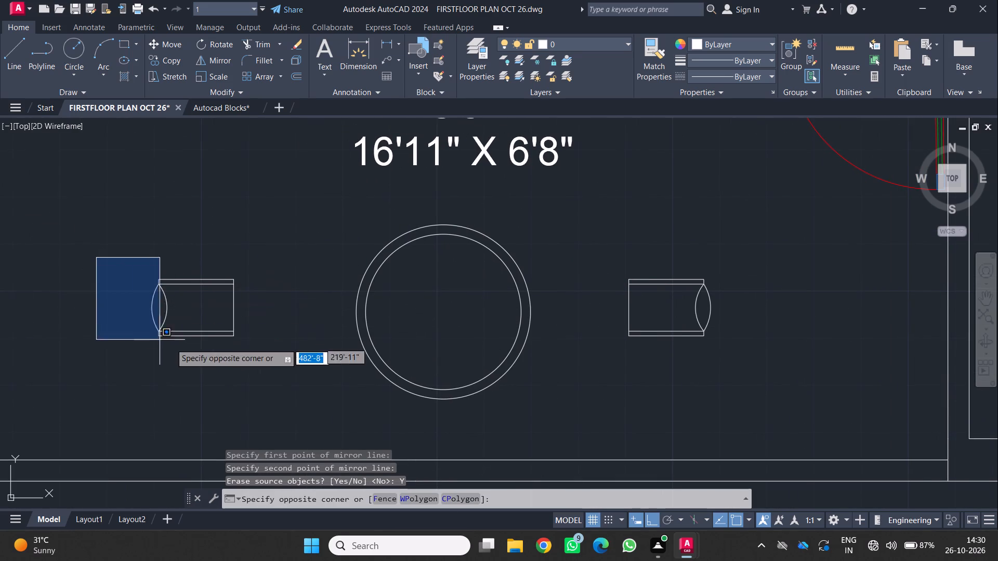
left_click(258, 363)
key("m")
key("Return")
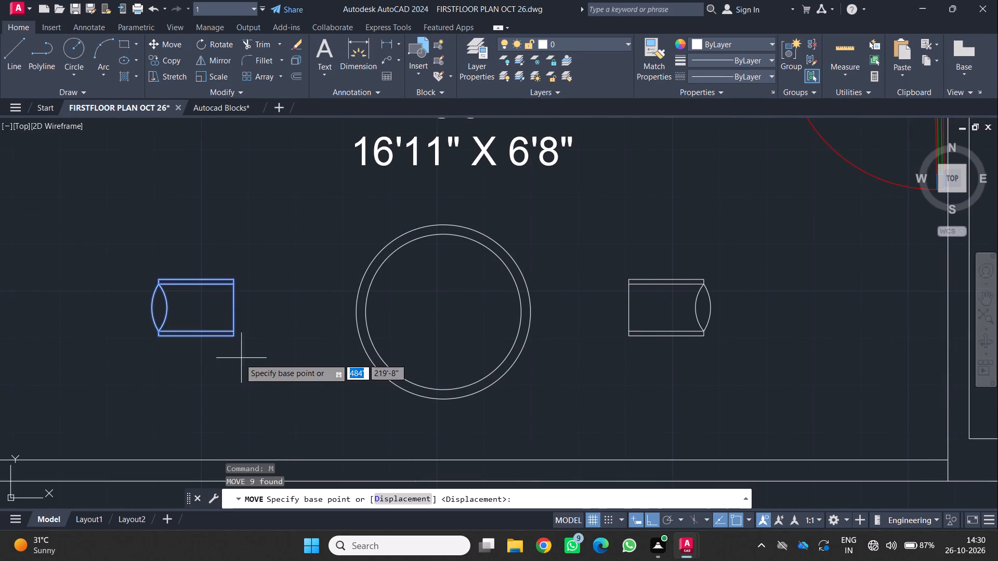
scroll(219, 339, "up", 1)
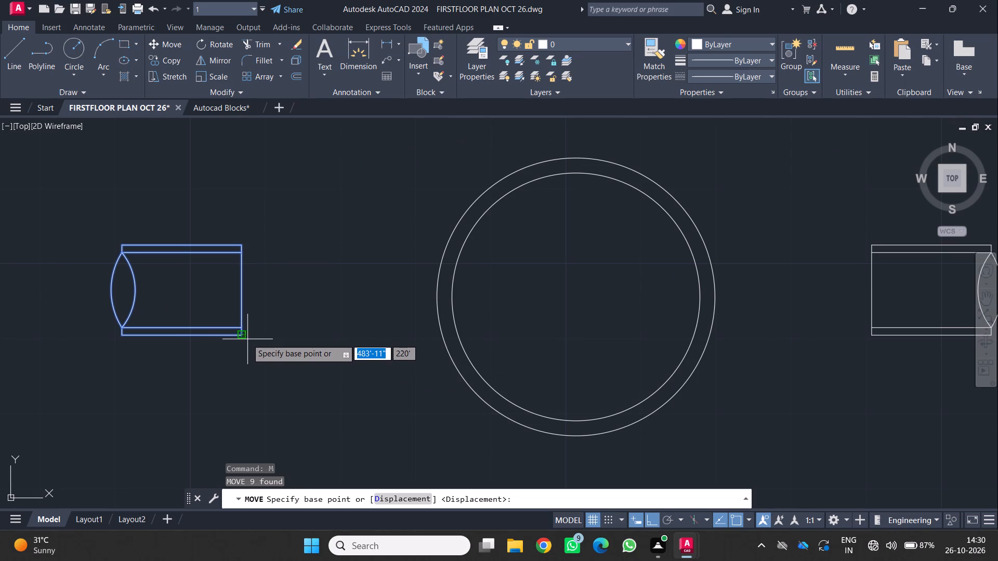
left_click(244, 336)
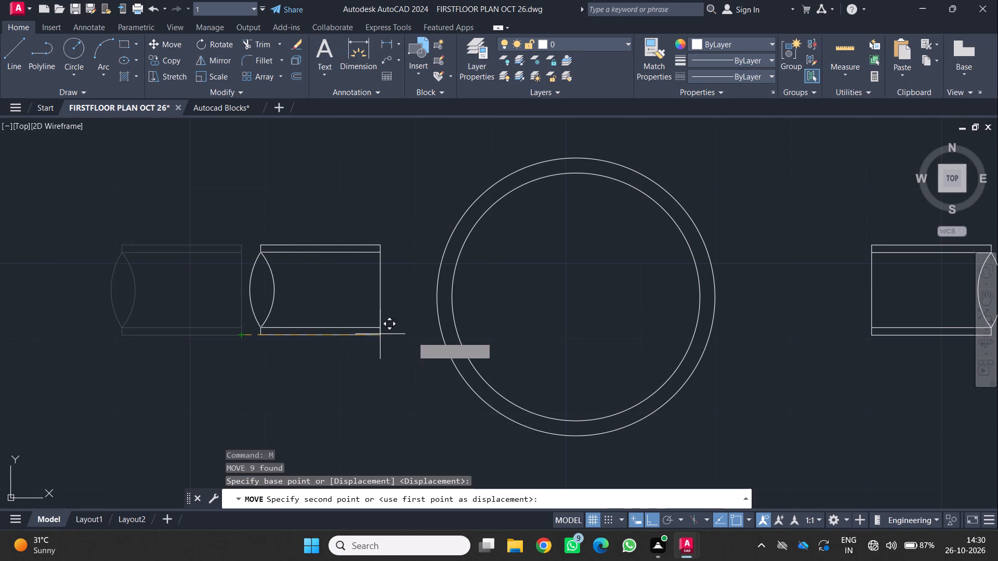
left_click(397, 335)
scroll(449, 316, "down", 2)
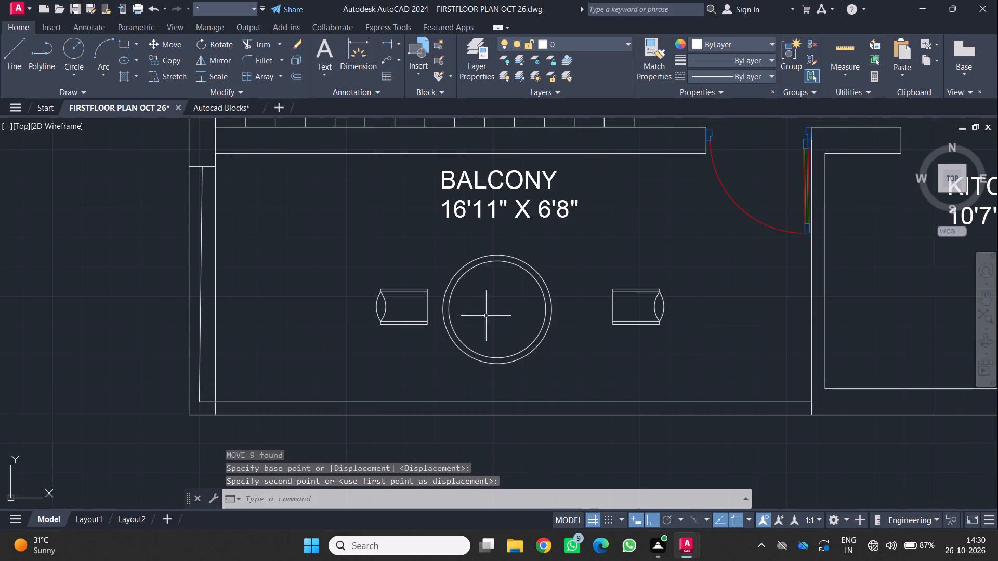
Move the east chair horizontally west, leaving a small gap between its straight edge and the round table.
left_click_drag(606, 264, 603, 272)
left_click(679, 336)
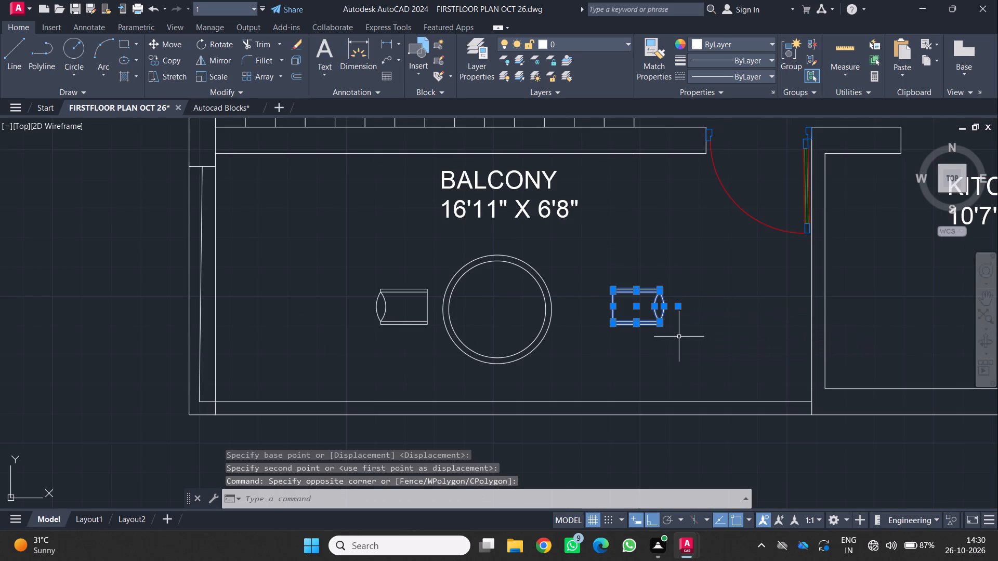
key("m")
key("Return")
scroll(603, 347, "up", 1)
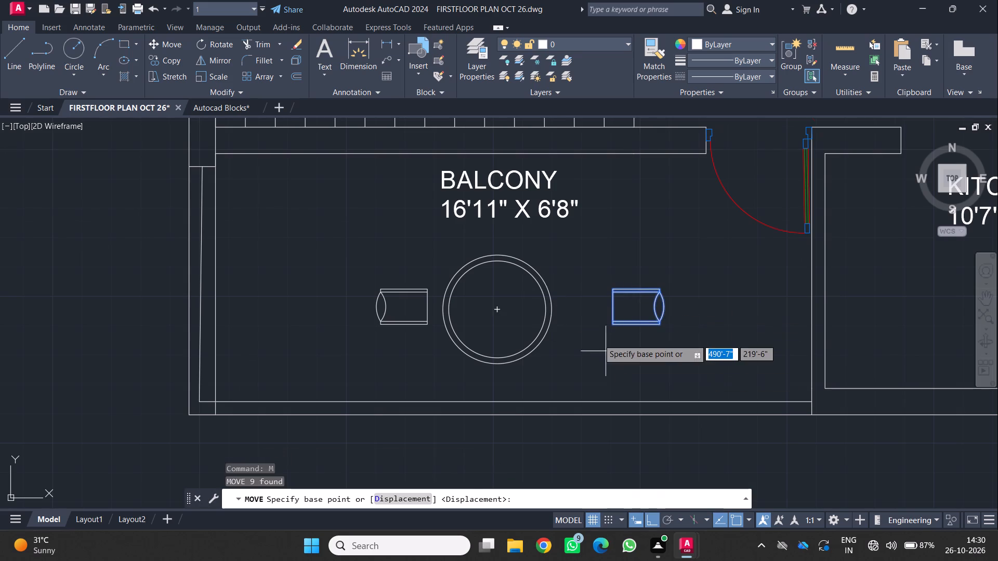
scroll(606, 309, "up", 2)
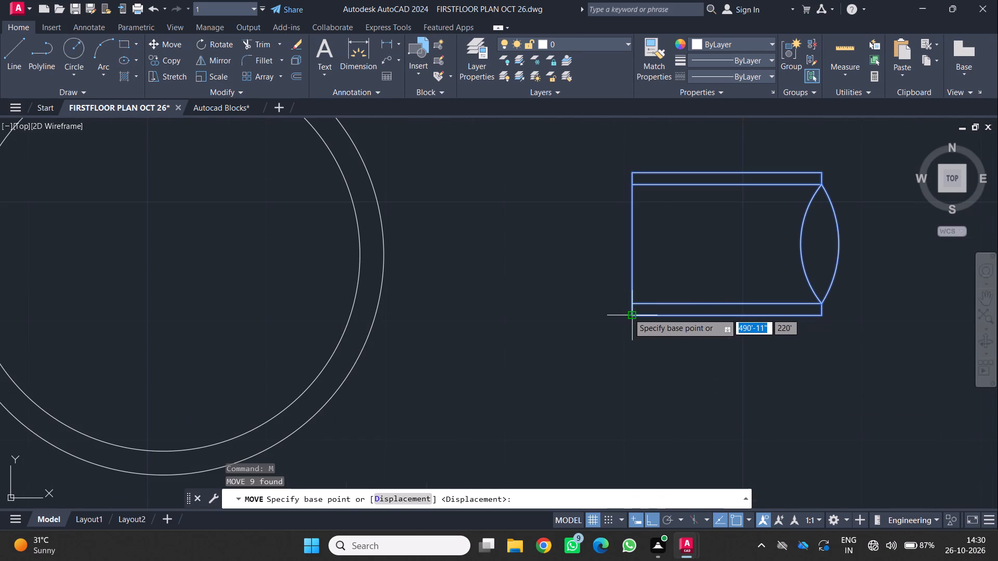
left_click(628, 313)
left_click(447, 308)
scroll(546, 320, "down", 2)
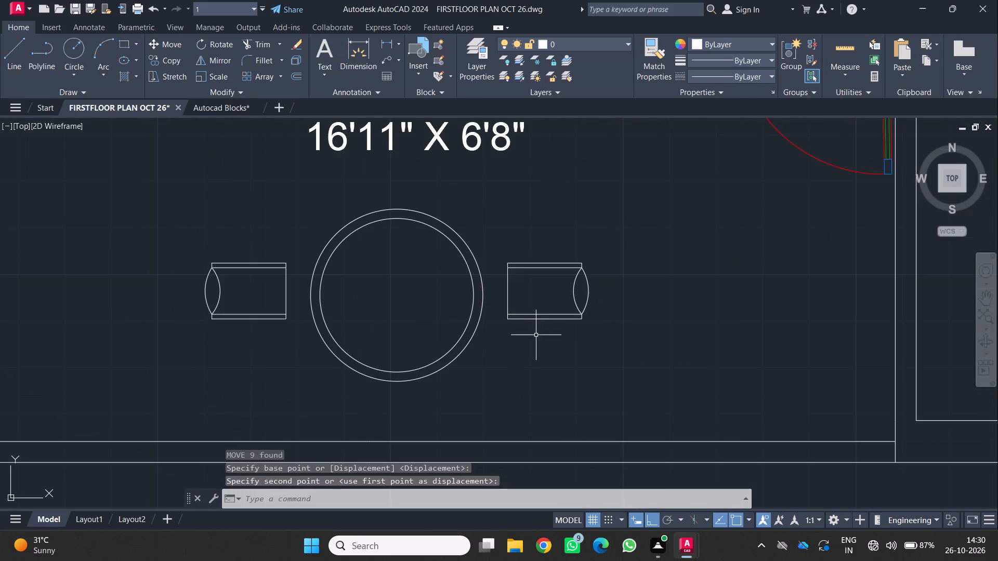
key("Escape")
Add a multiline text label reading "BATH ROOM" over "8' X 7'" in the small room directly north of the staircase.
scroll(546, 332, "down", 3)
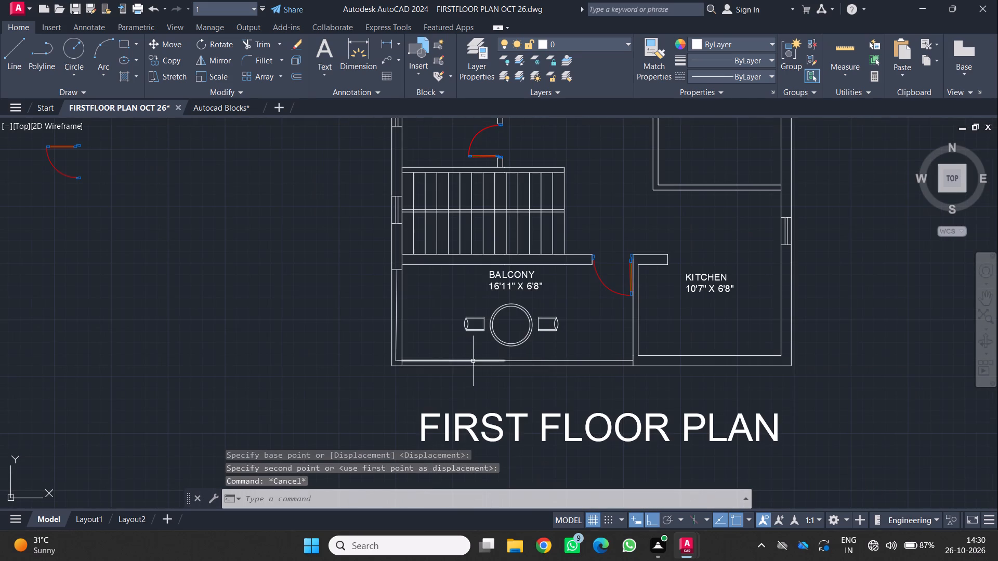
scroll(443, 270, "down", 1)
middle_click_drag(490, 261, 395, 348)
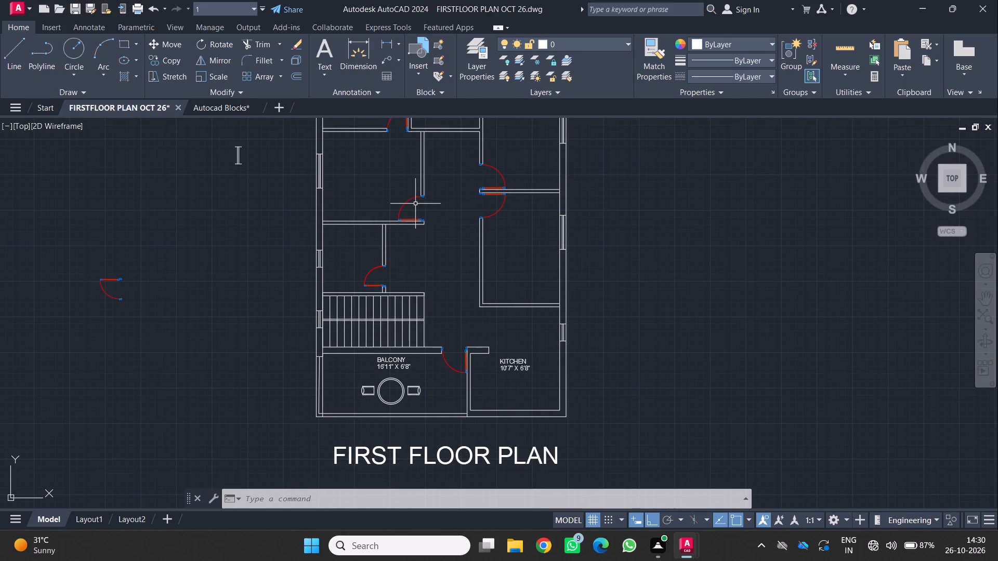
middle_click_drag(343, 219, 385, 278)
scroll(387, 285, "up", 1)
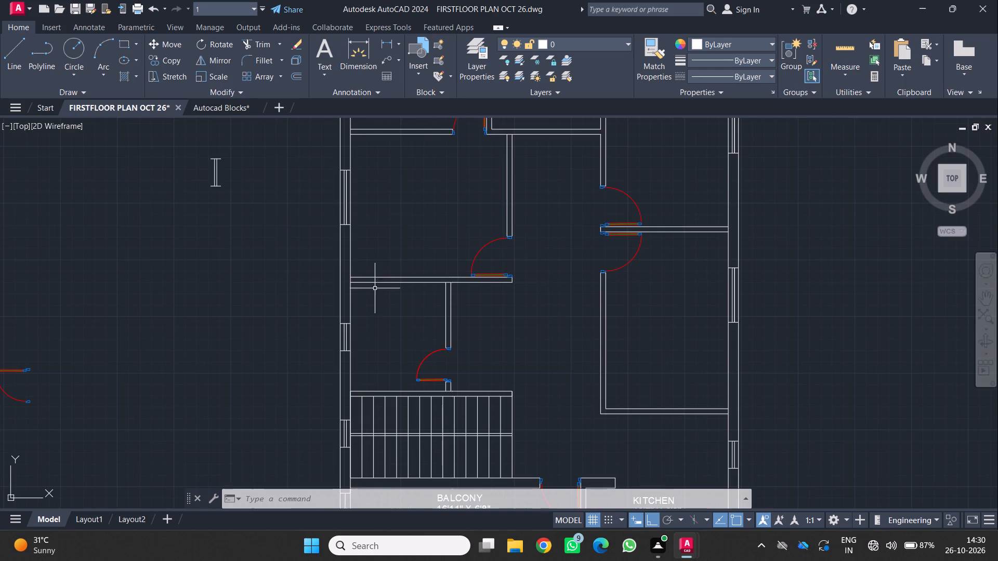
scroll(360, 295, "up", 1)
left_click(319, 48)
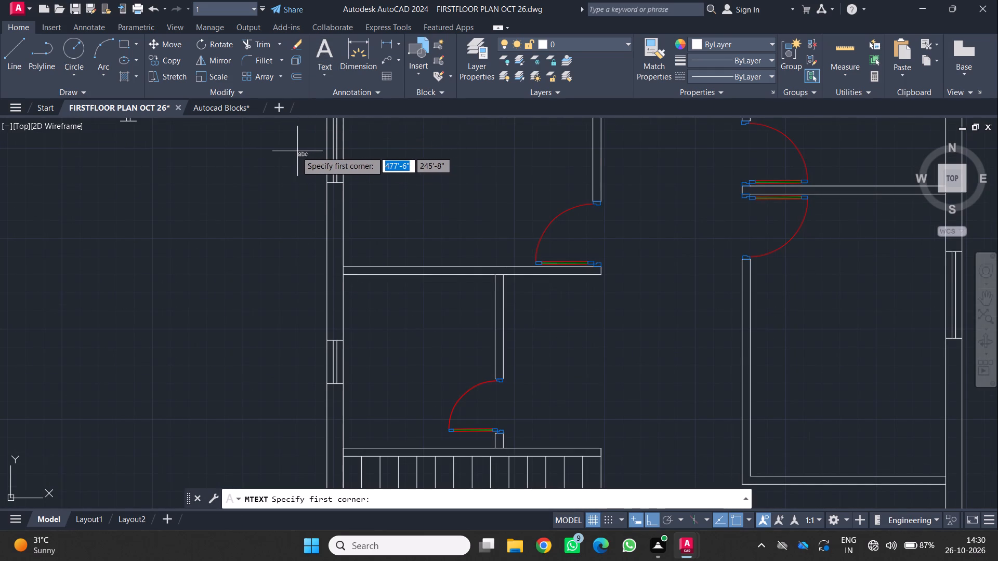
left_click(365, 298)
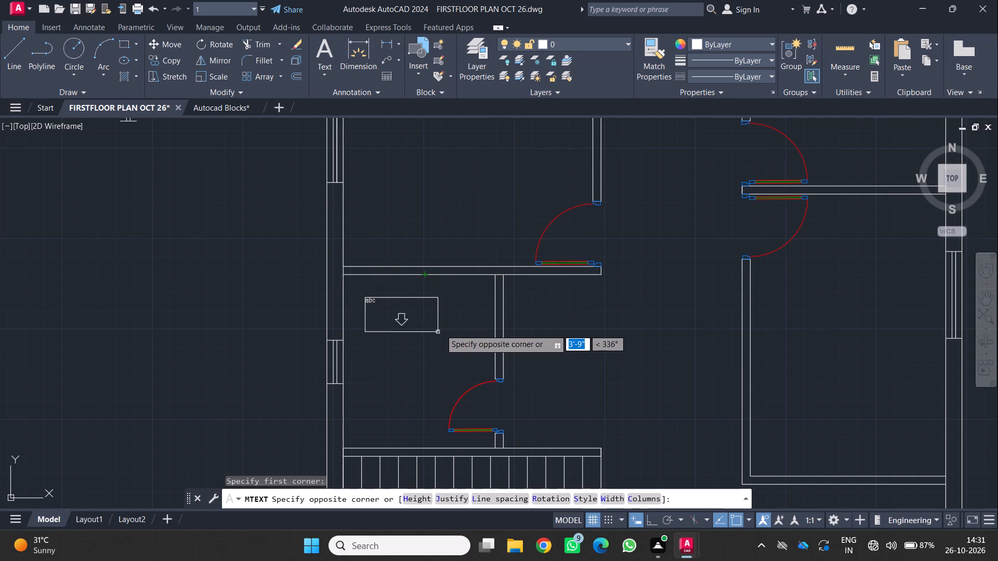
left_click(454, 314)
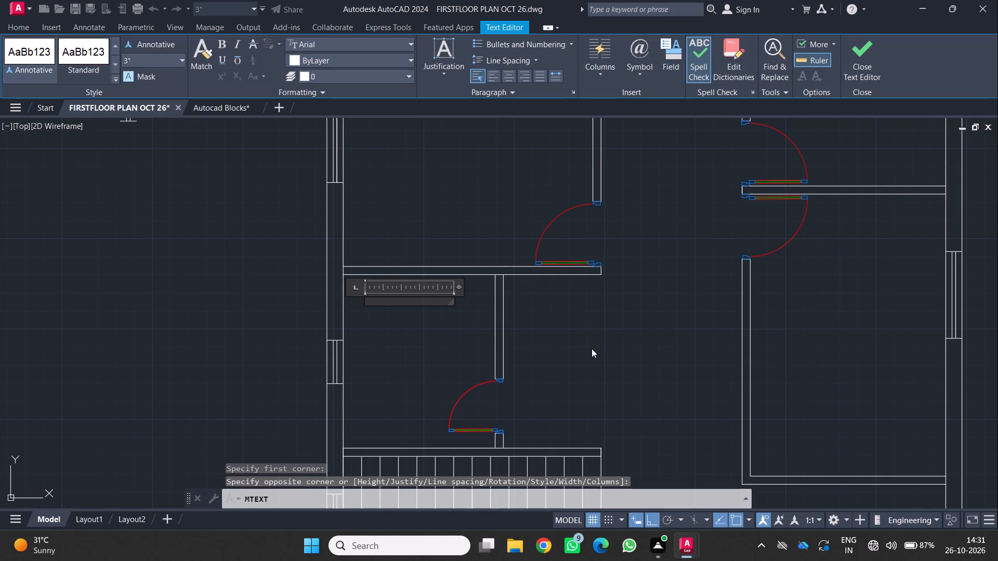
type("BATH")
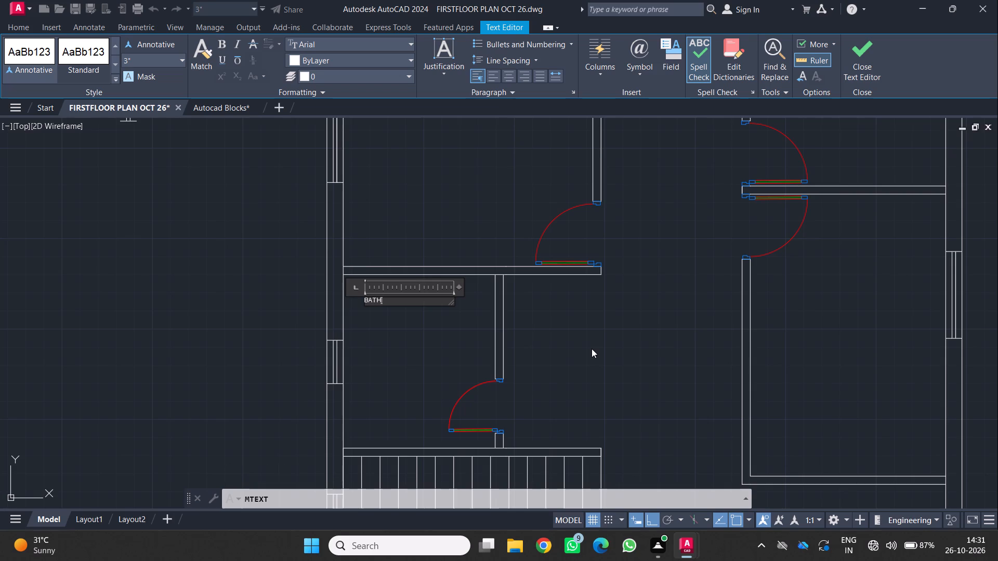
key("space")
type("ROO,")
key("BackSpace")
key("m")
key("Return")
type("8' X")
key("space")
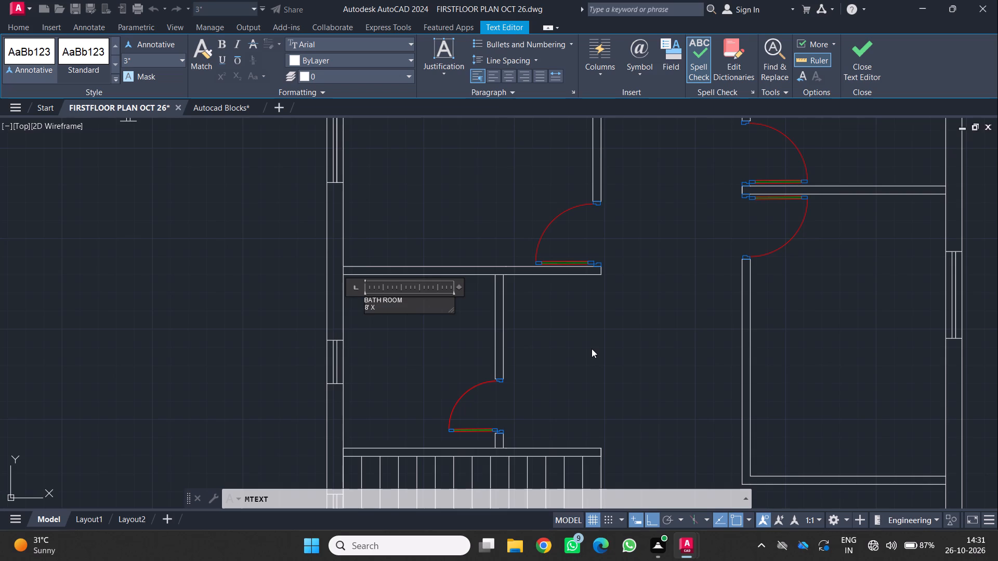
type("7'")
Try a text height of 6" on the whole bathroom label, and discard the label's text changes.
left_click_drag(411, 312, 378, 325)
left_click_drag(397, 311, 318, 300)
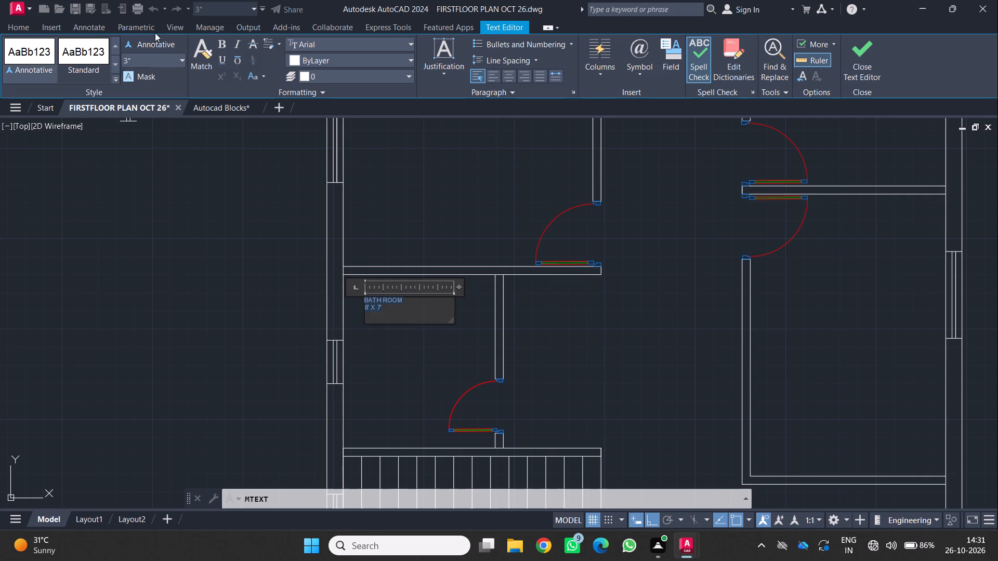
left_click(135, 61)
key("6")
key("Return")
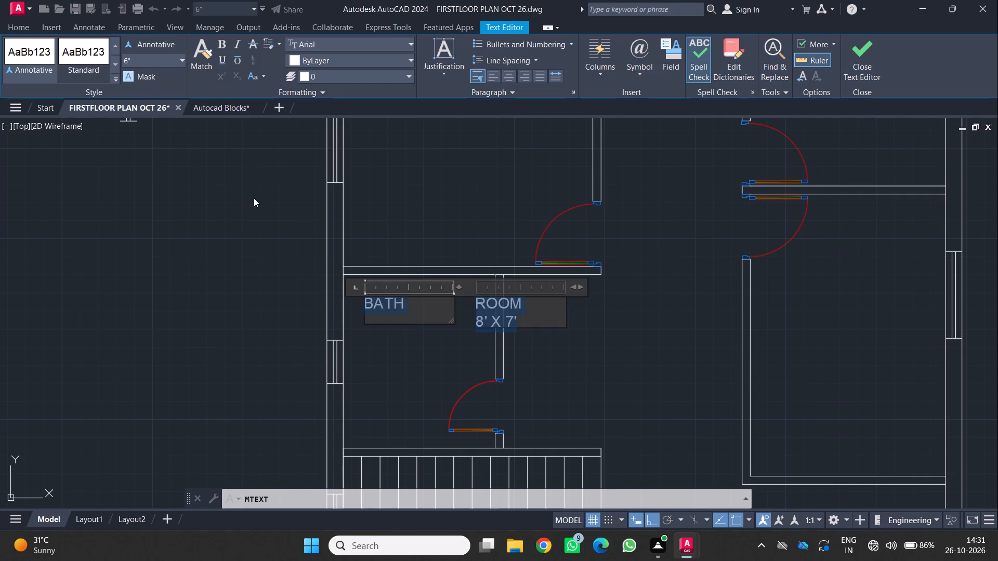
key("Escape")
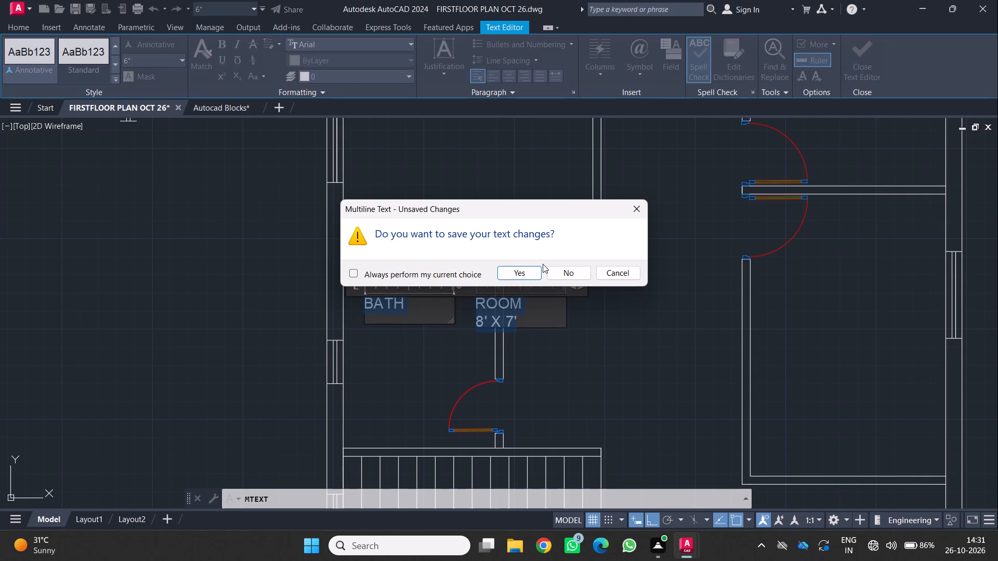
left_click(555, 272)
Copy the KITCHEN label from its lower-left corner into the small room directly north of the staircase, with snap on and ortho off.
scroll(383, 281, "down", 2)
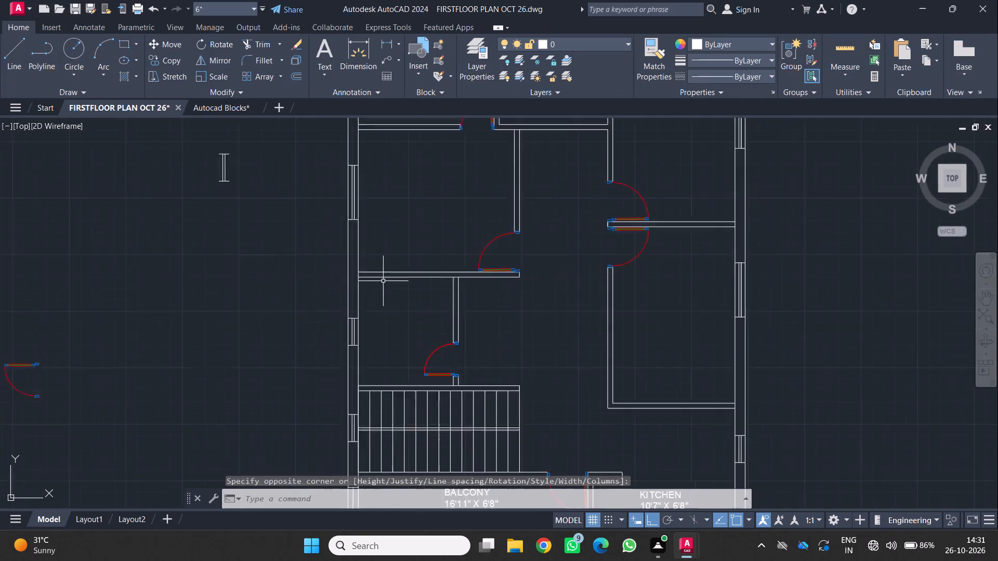
scroll(377, 295, "up", 2)
scroll(427, 288, "down", 3)
scroll(598, 365, "up", 1)
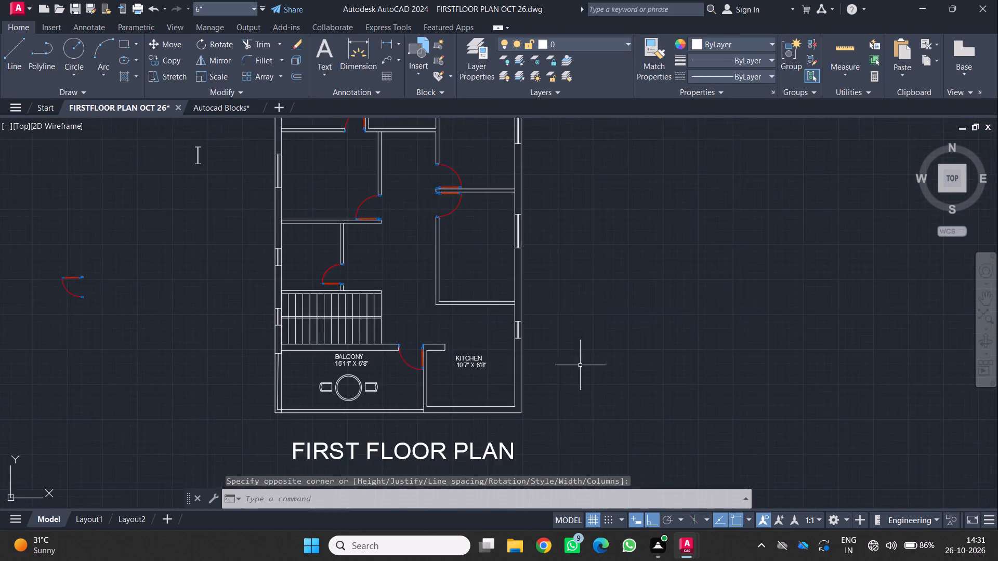
scroll(531, 367, "up", 1)
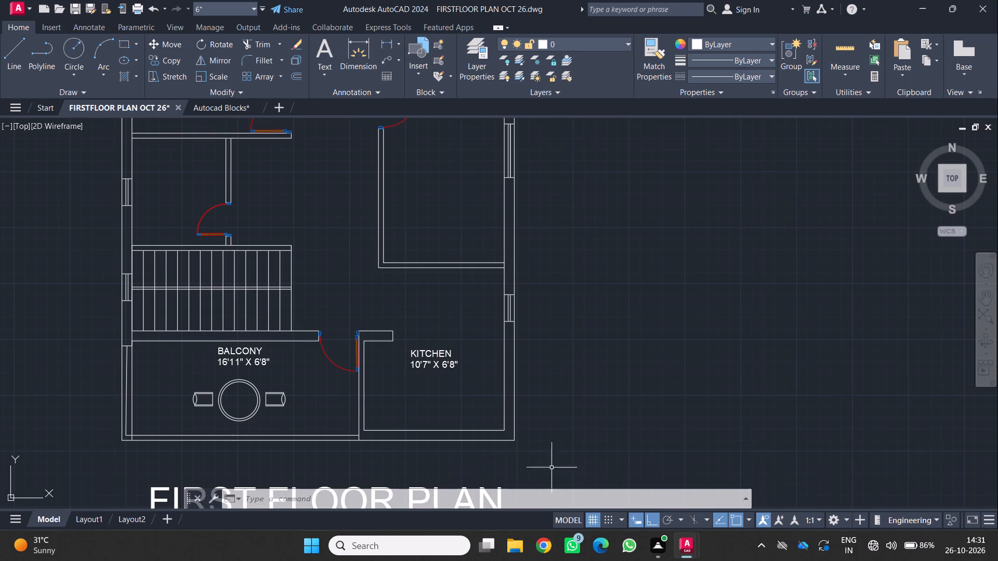
left_click(425, 353)
type("CP")
key("Return")
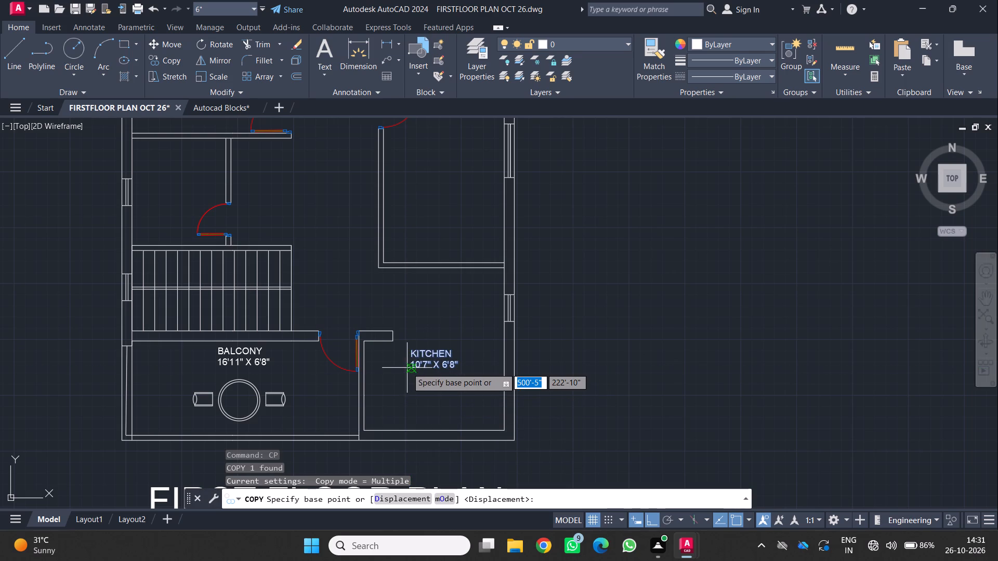
left_click(411, 368)
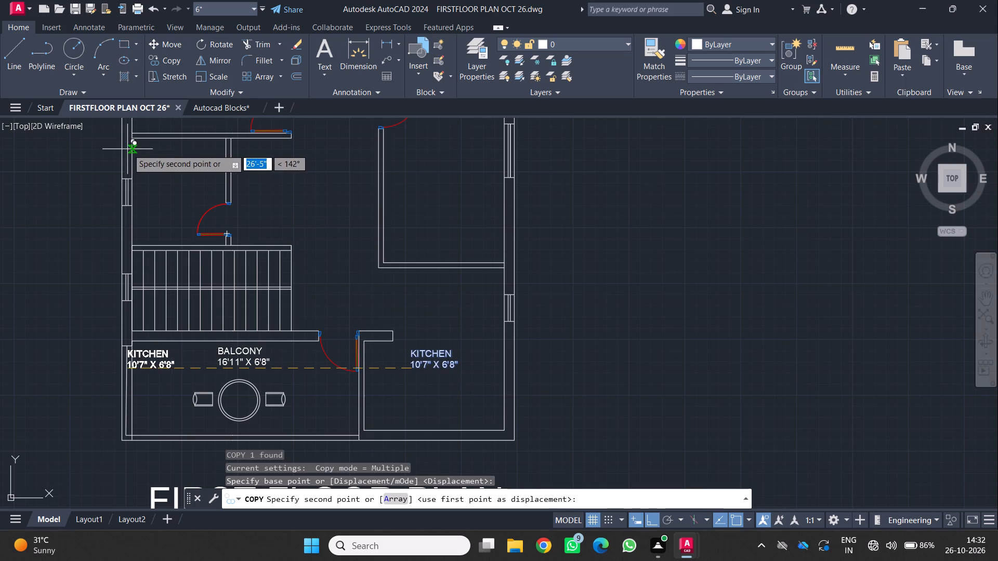
key("F9")
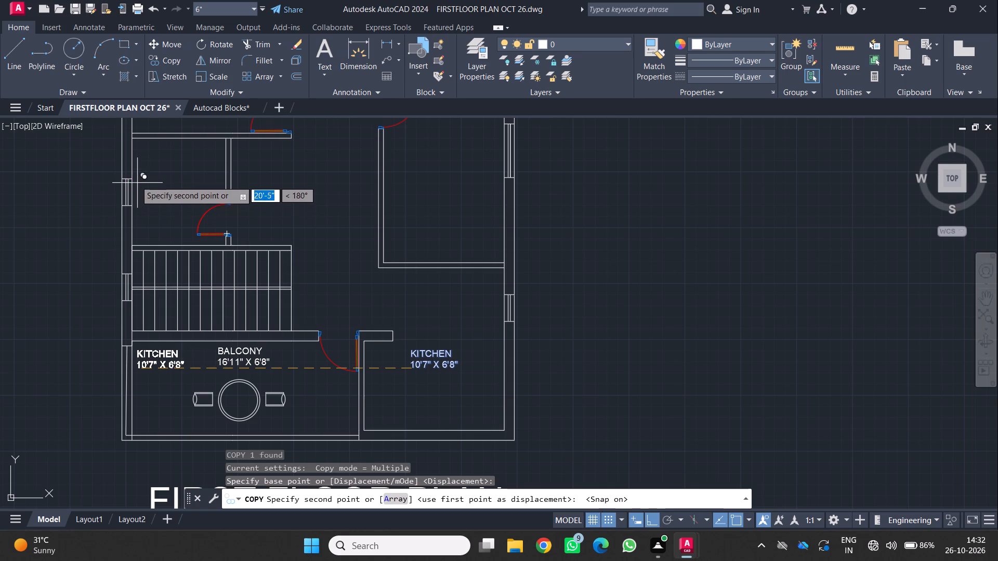
key("F8")
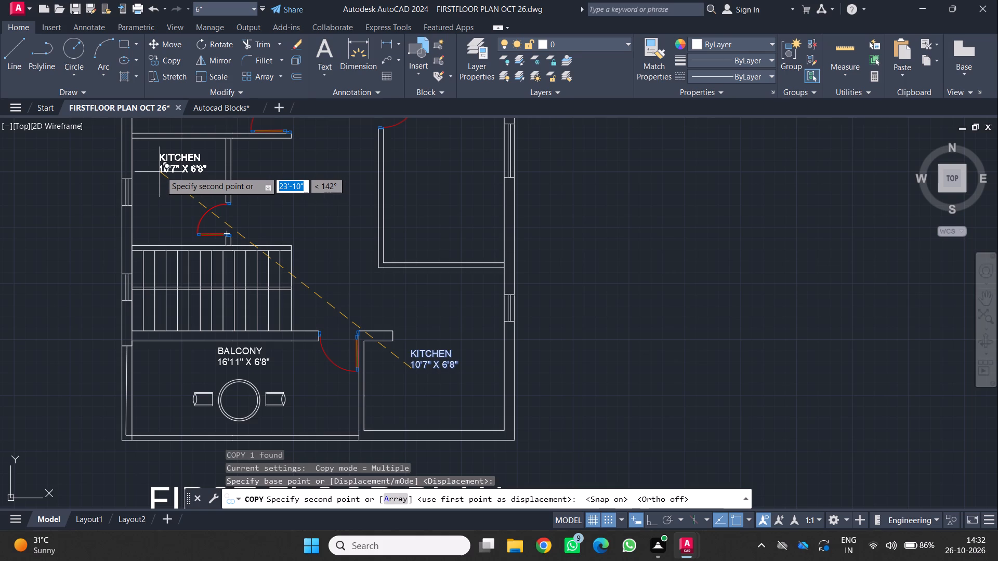
left_click(159, 171)
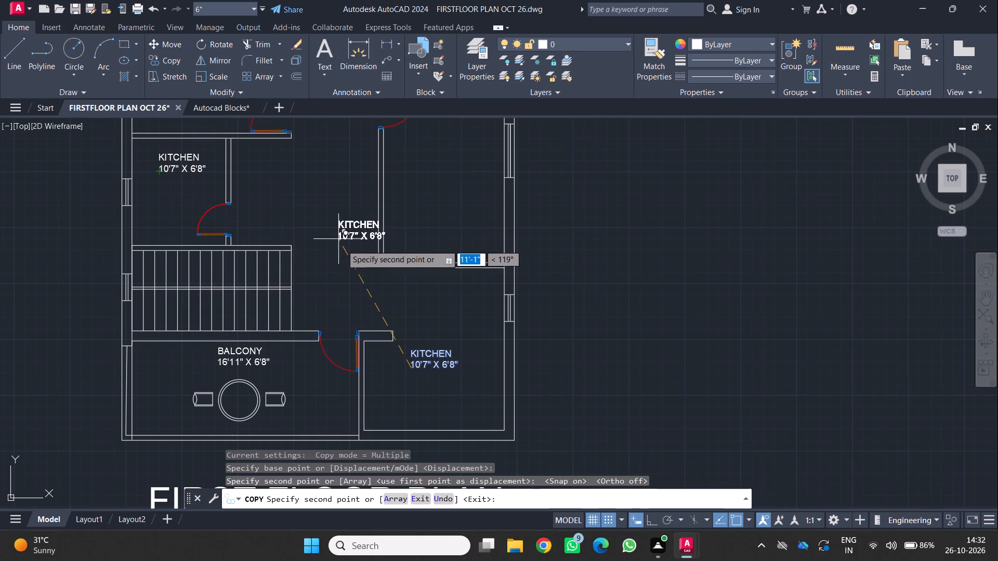
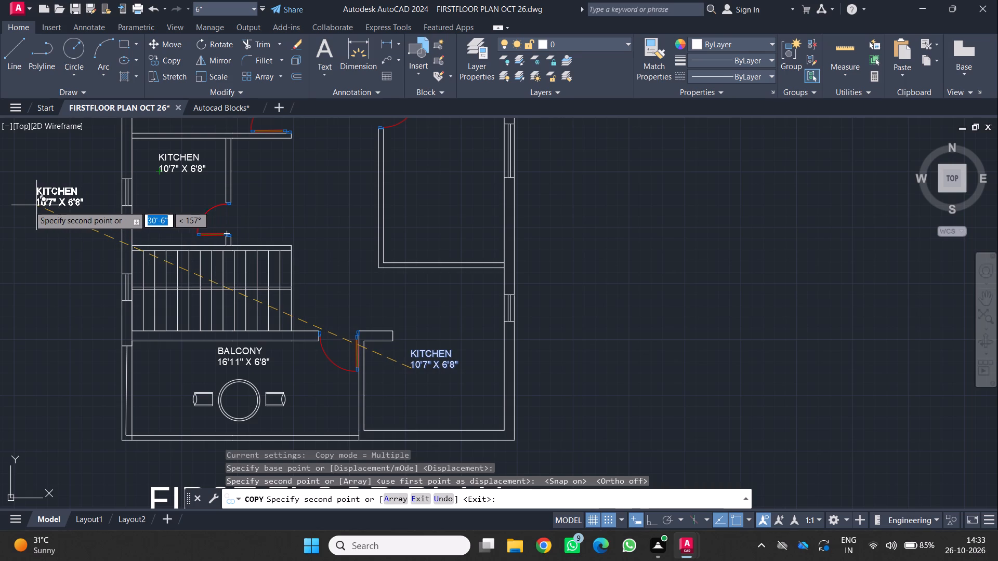
Finish copying the KITCHEN label, keeping only the copy placed in the small room directly north of the staircase.
key("Escape")
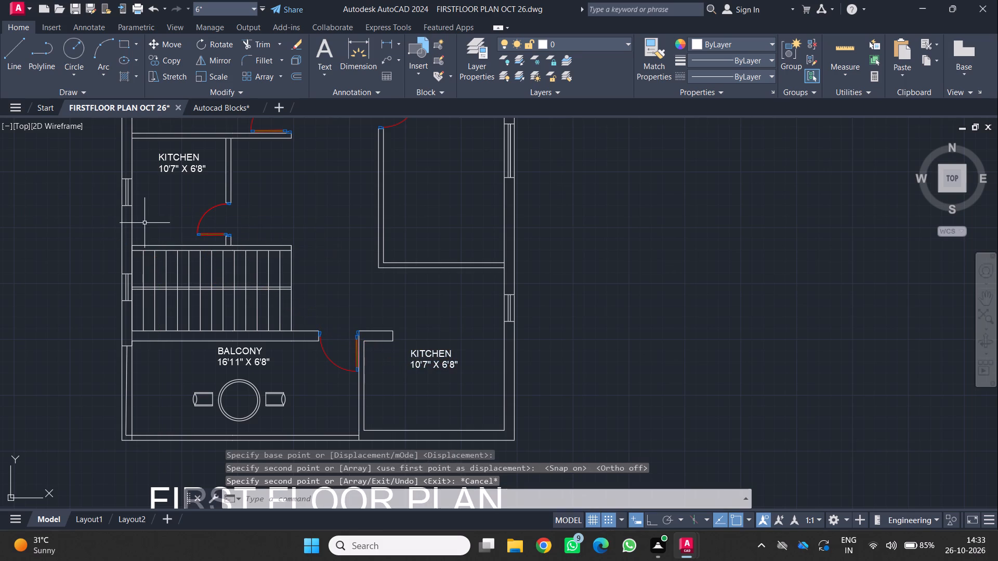
key("Escape")
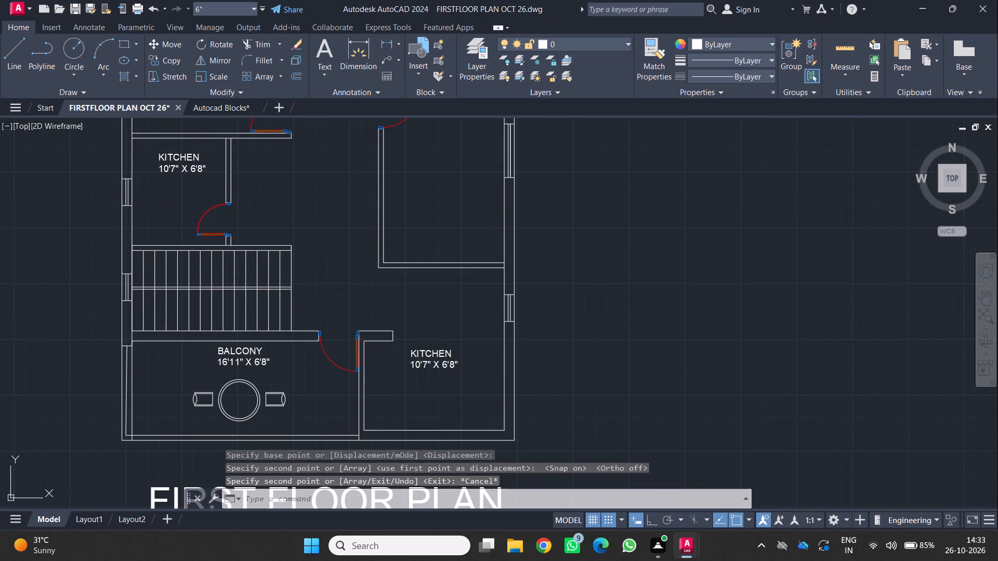
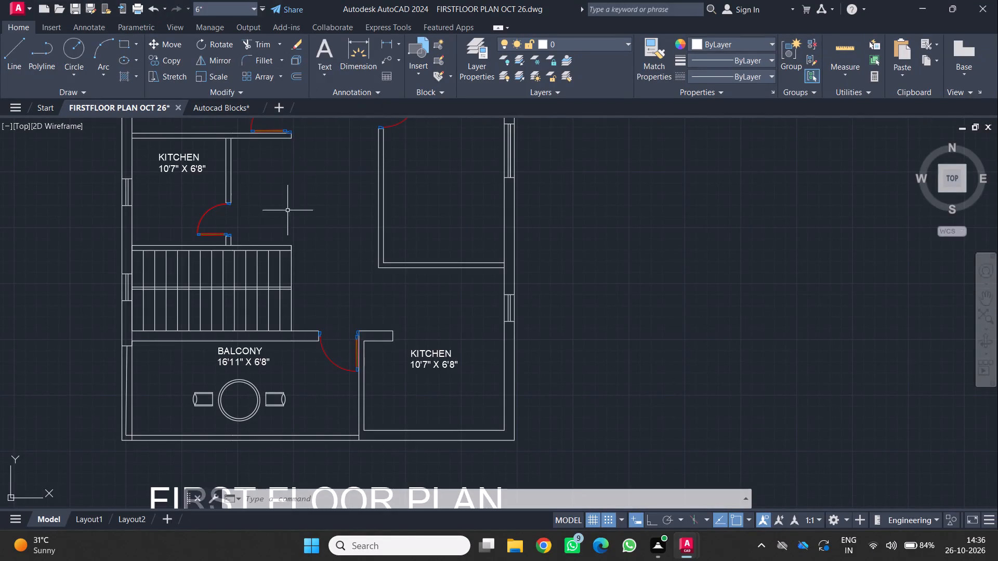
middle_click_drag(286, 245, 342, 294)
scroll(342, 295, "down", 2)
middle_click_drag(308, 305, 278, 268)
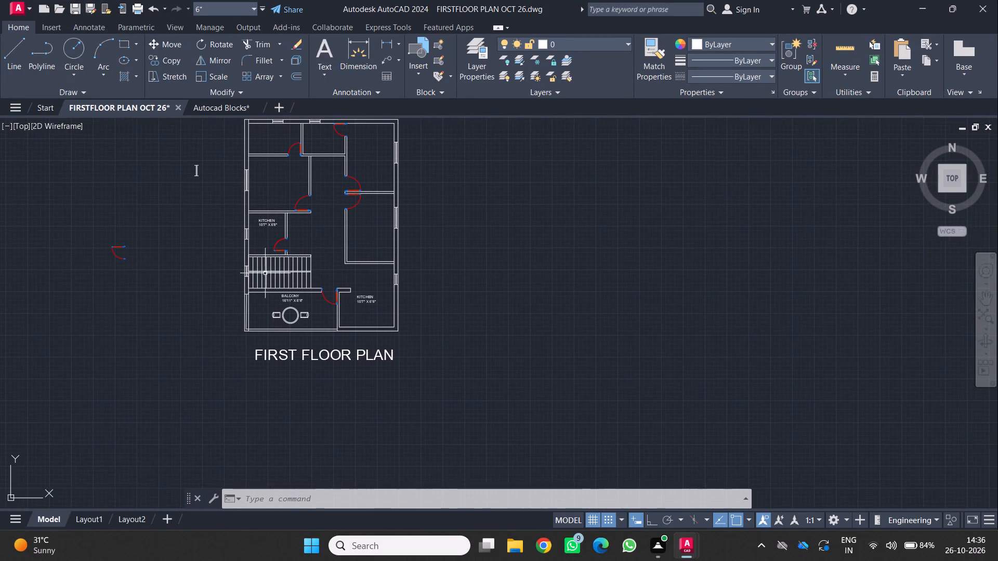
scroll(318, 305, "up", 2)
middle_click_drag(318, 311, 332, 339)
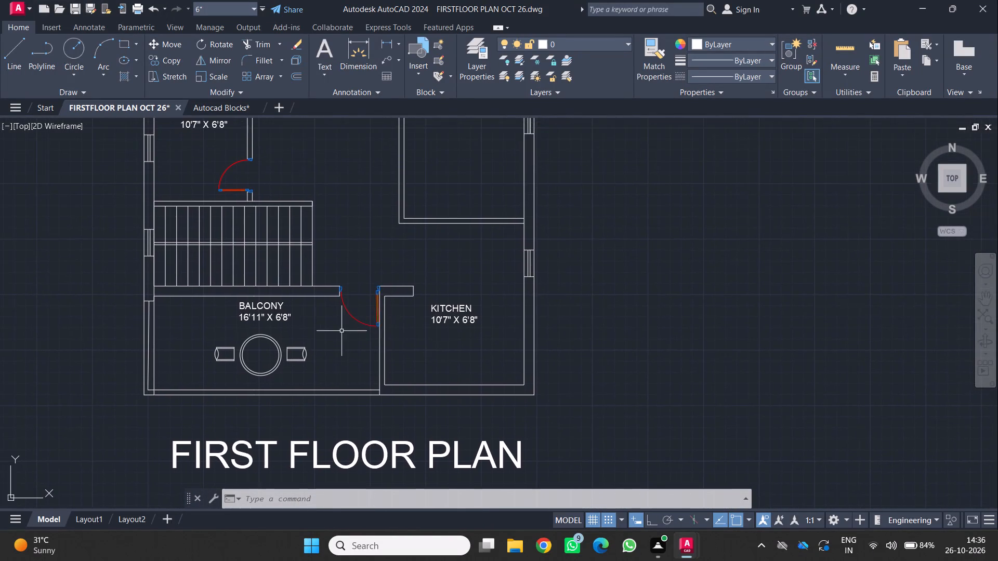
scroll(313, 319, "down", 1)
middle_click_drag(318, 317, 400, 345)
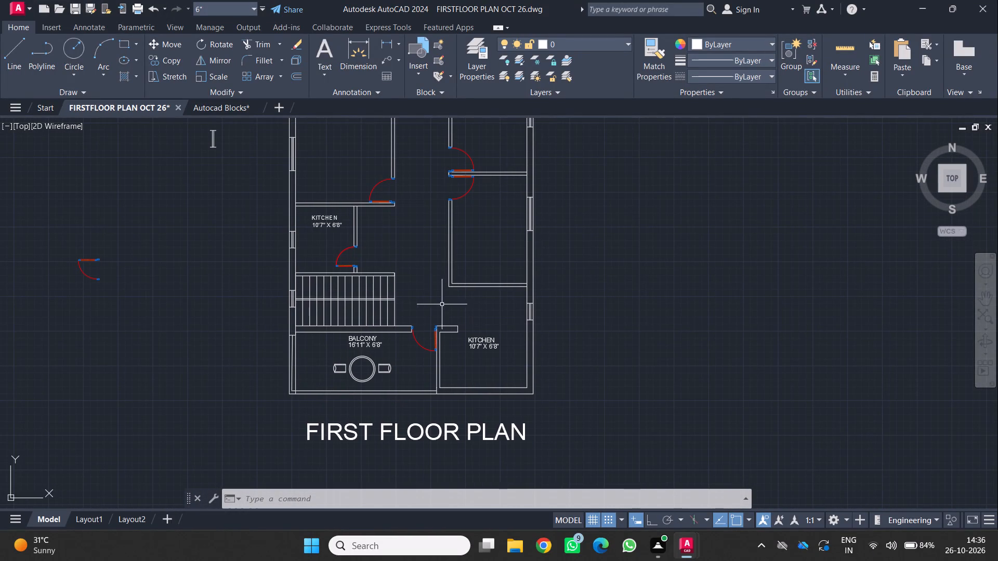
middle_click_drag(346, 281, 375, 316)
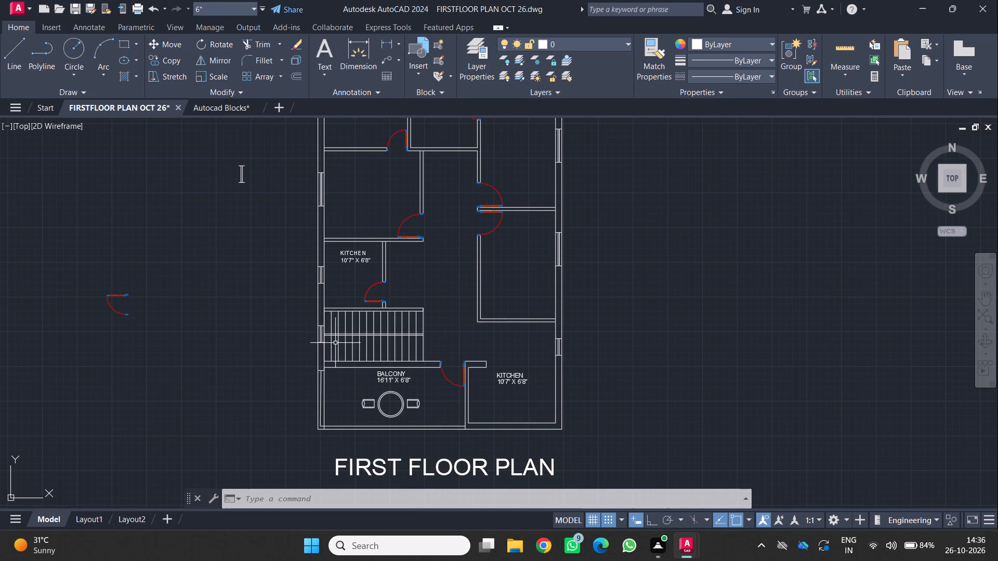
Turn snap mode off and hatch the west outer wall segment between the kitchen and staircase windows with a solid 0,0,0 black fill.
scroll(318, 348, "up", 1)
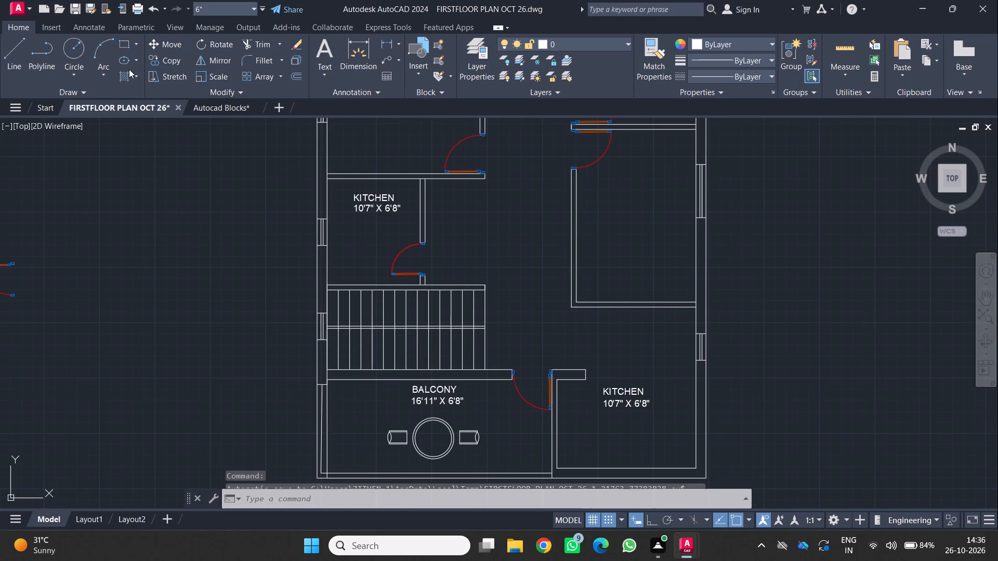
left_click(129, 75)
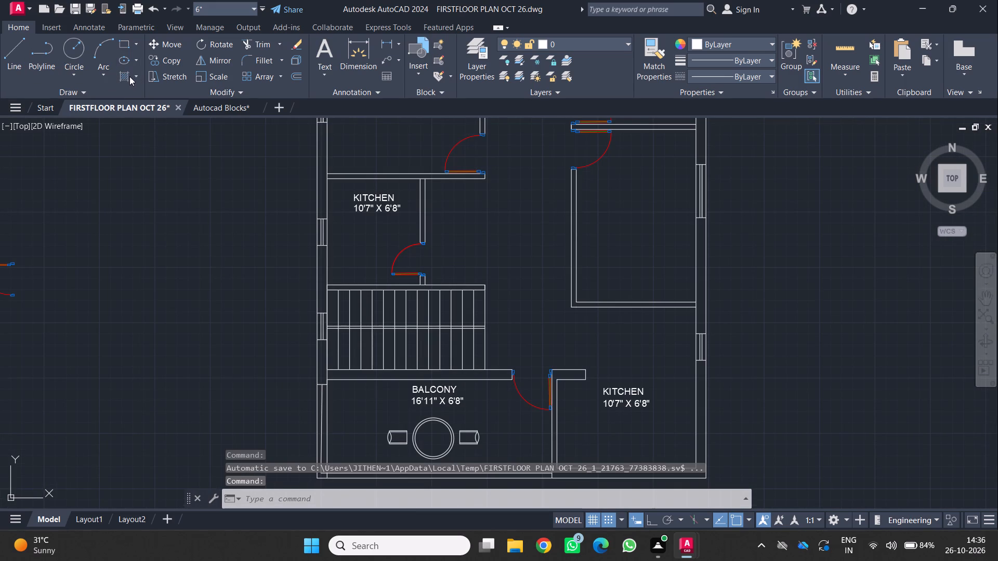
left_click(132, 76)
left_click(136, 75)
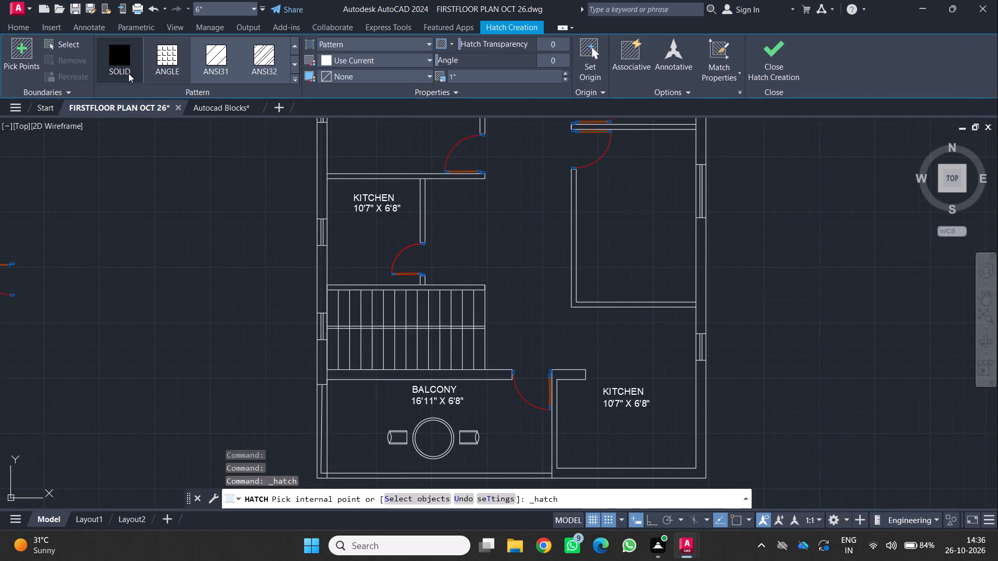
left_click(124, 56)
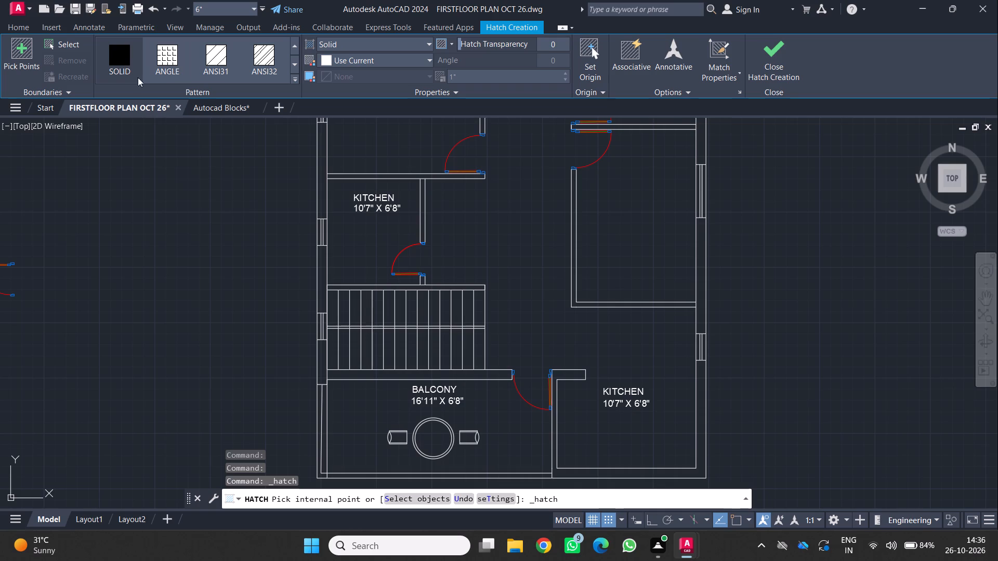
scroll(313, 286, "up", 2)
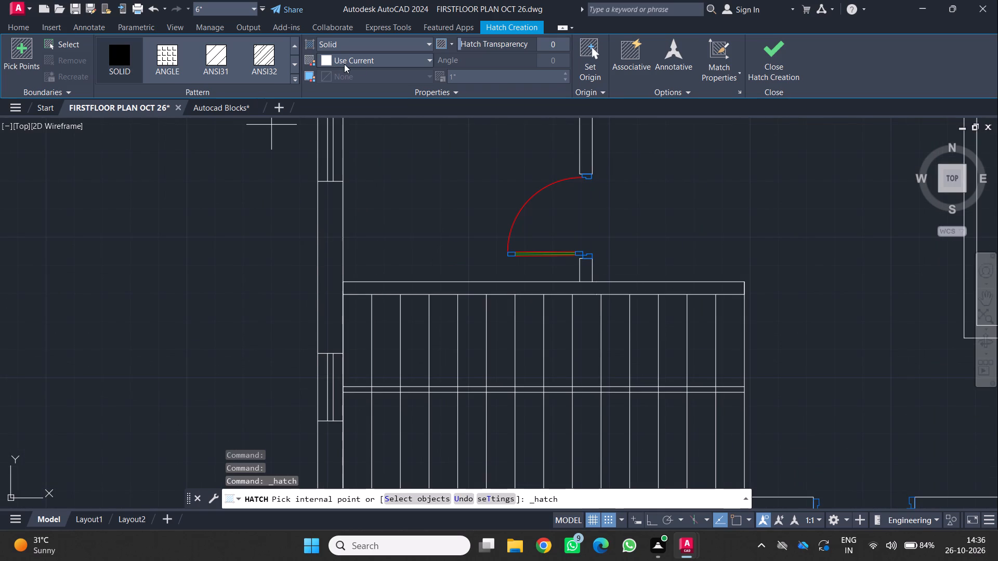
left_click(608, 522)
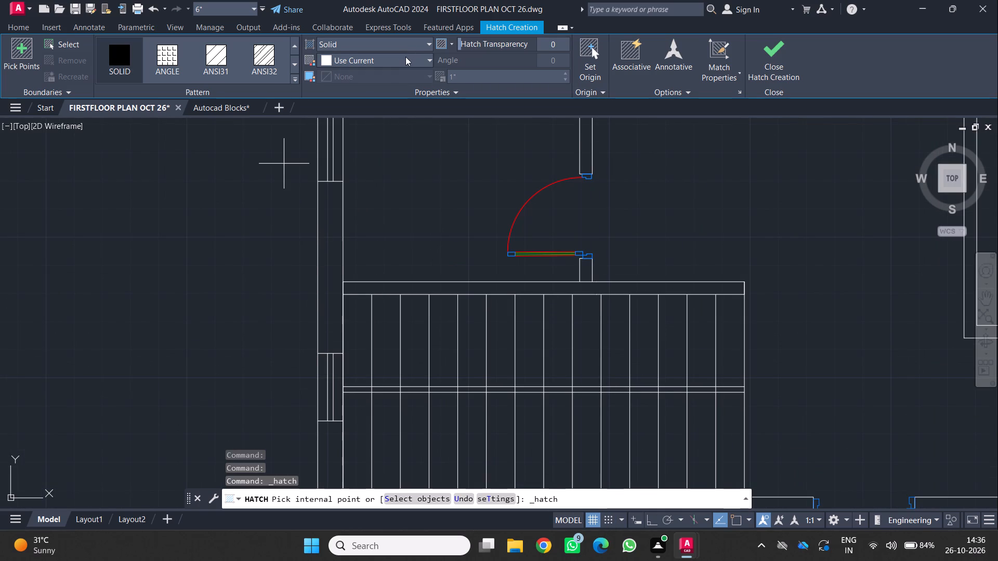
left_click(405, 57)
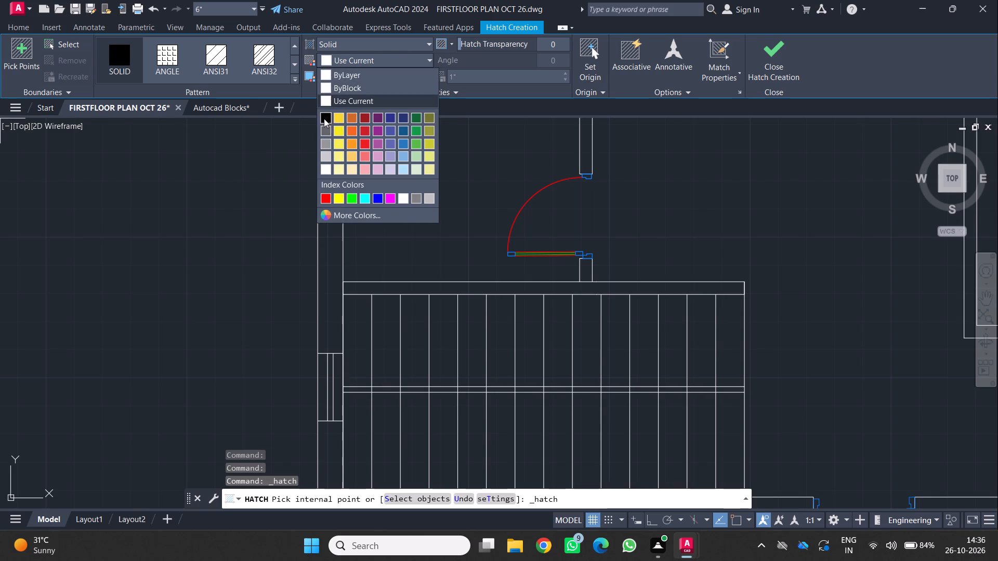
left_click(324, 118)
left_click(323, 286)
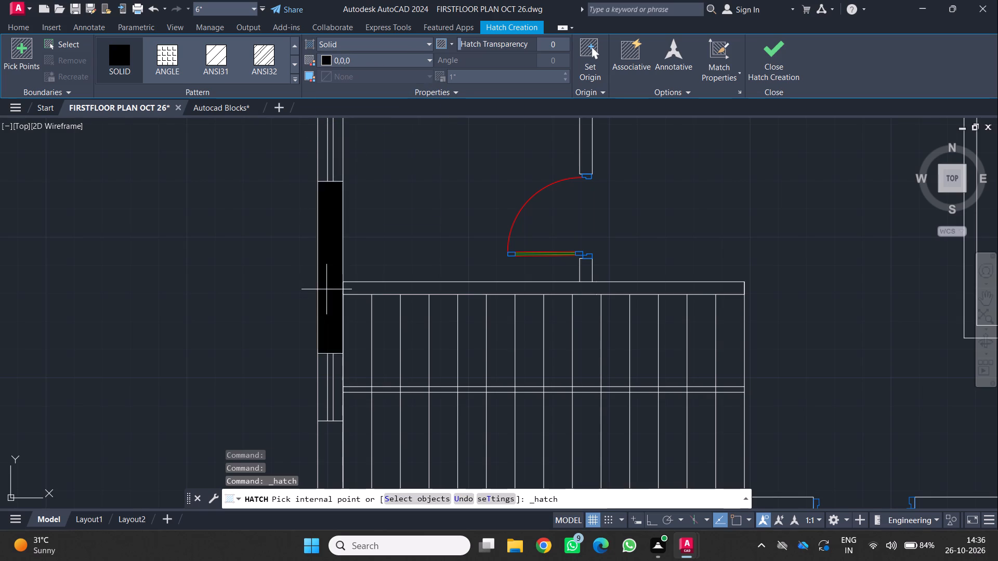
left_click(363, 58)
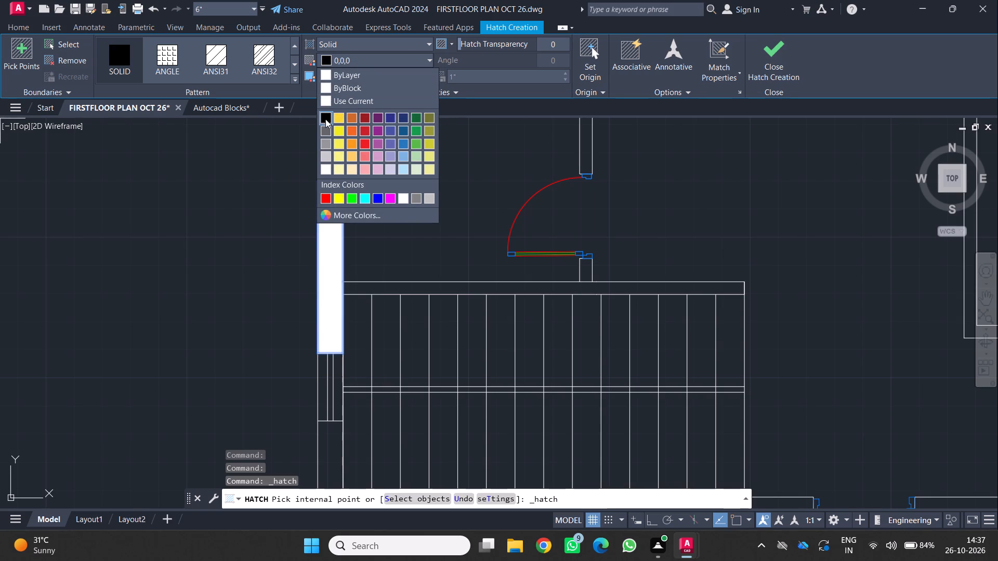
left_click(325, 119)
left_click(341, 249)
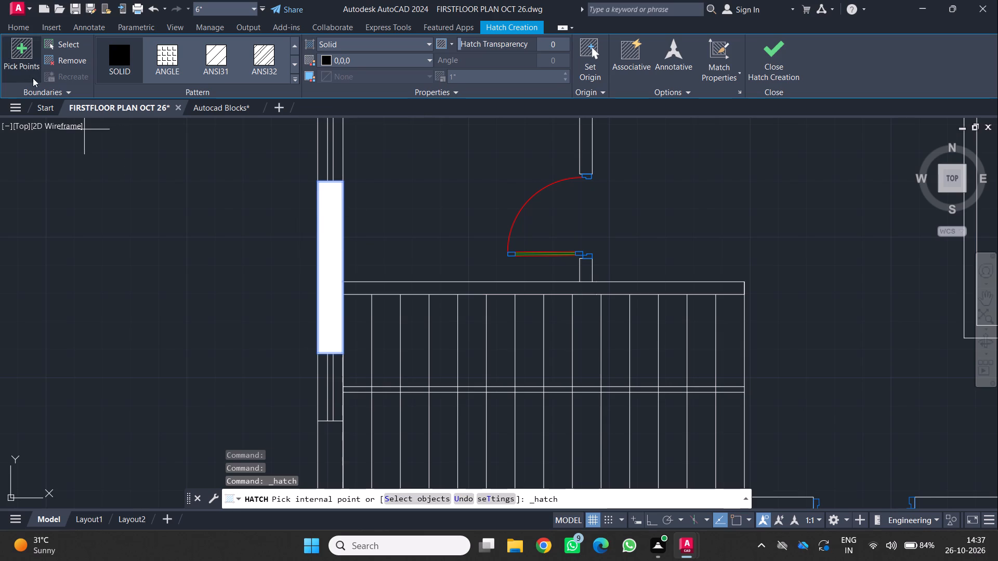
left_click(125, 58)
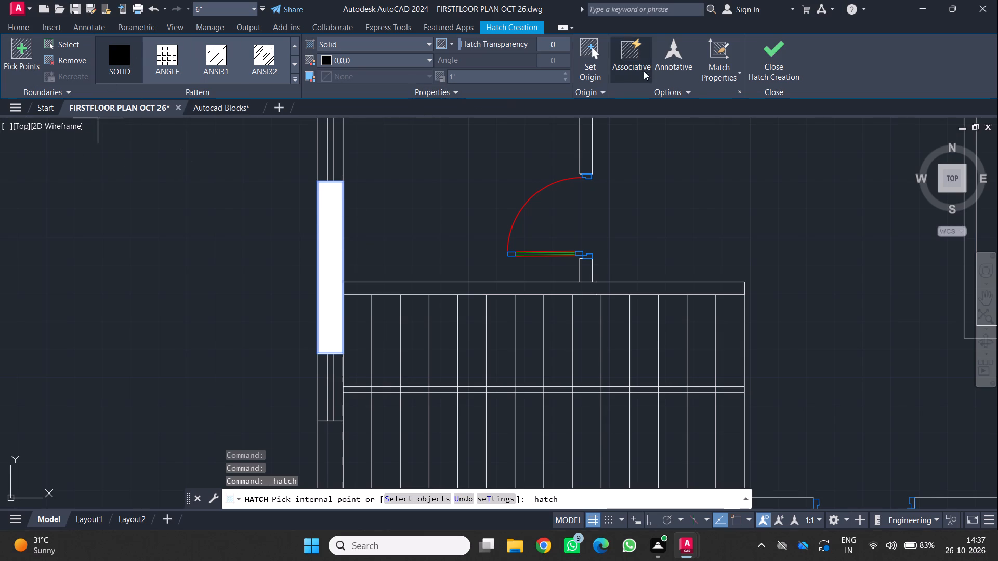
left_click(781, 49)
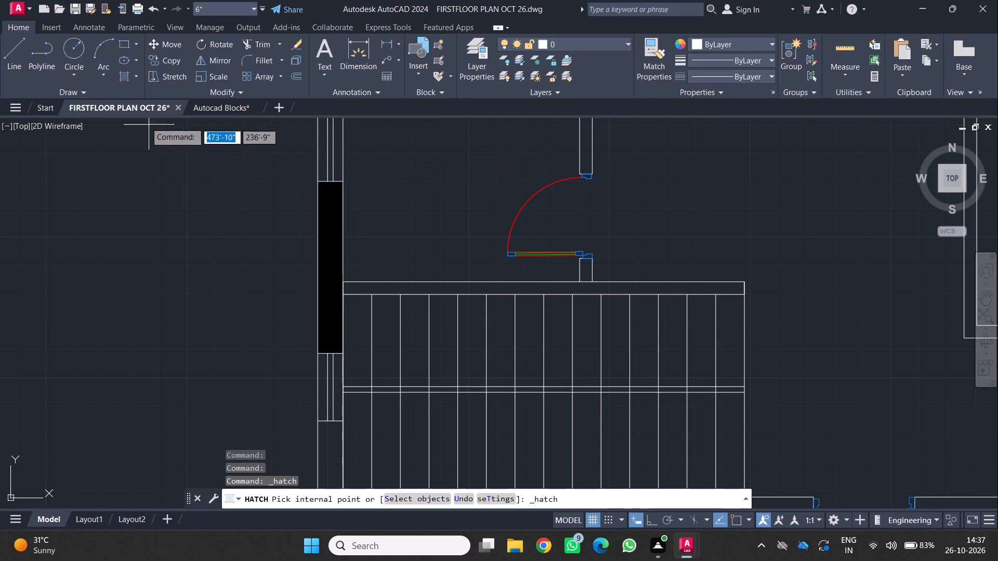
Hatch the west outer wall segment between the staircase window and the balcony with the same solid 0,0,0 fill.
scroll(233, 245, "down", 3)
middle_click_drag(236, 271, 347, 307)
scroll(338, 337, "up", 2)
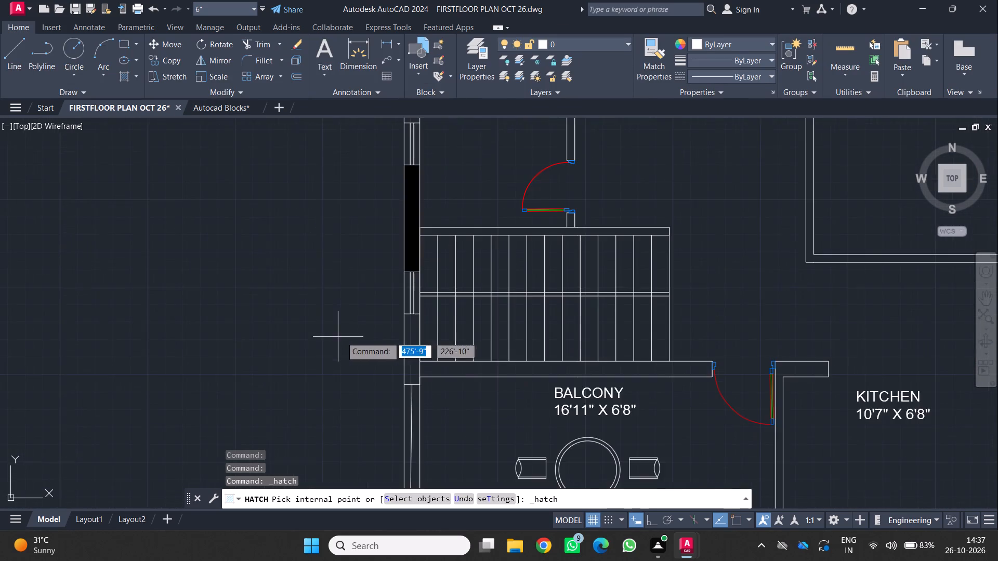
scroll(412, 351, "up", 2)
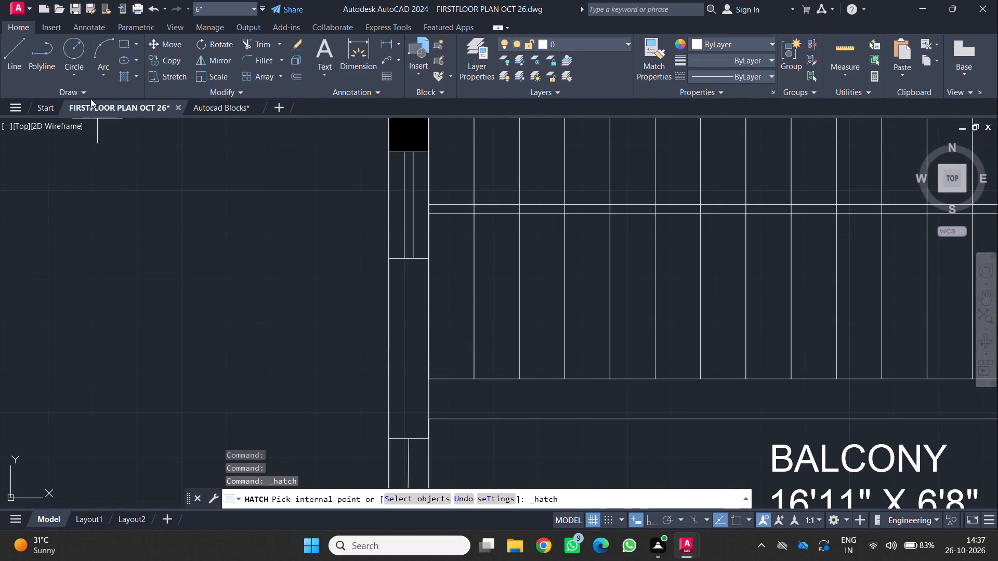
left_click(134, 76)
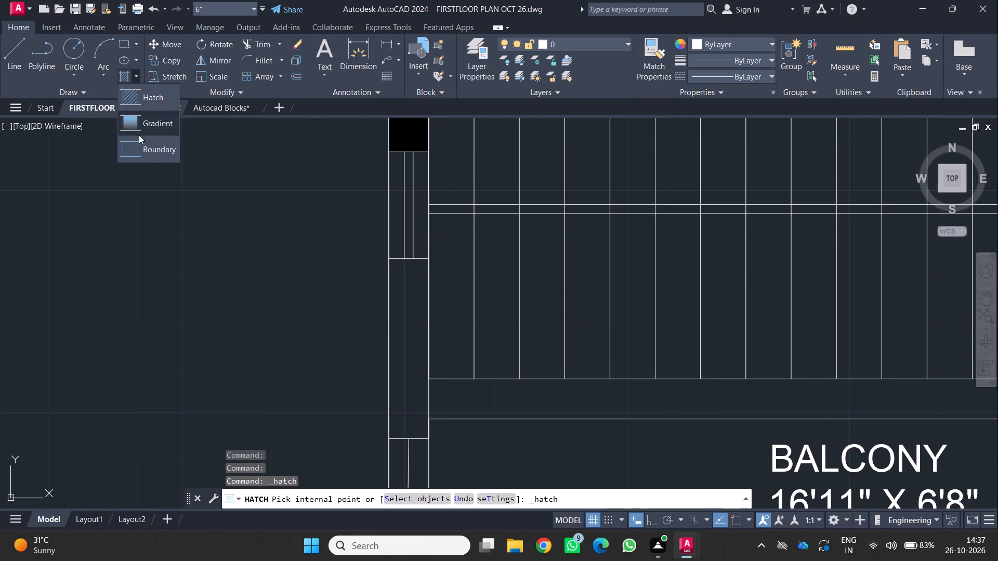
left_click(141, 101)
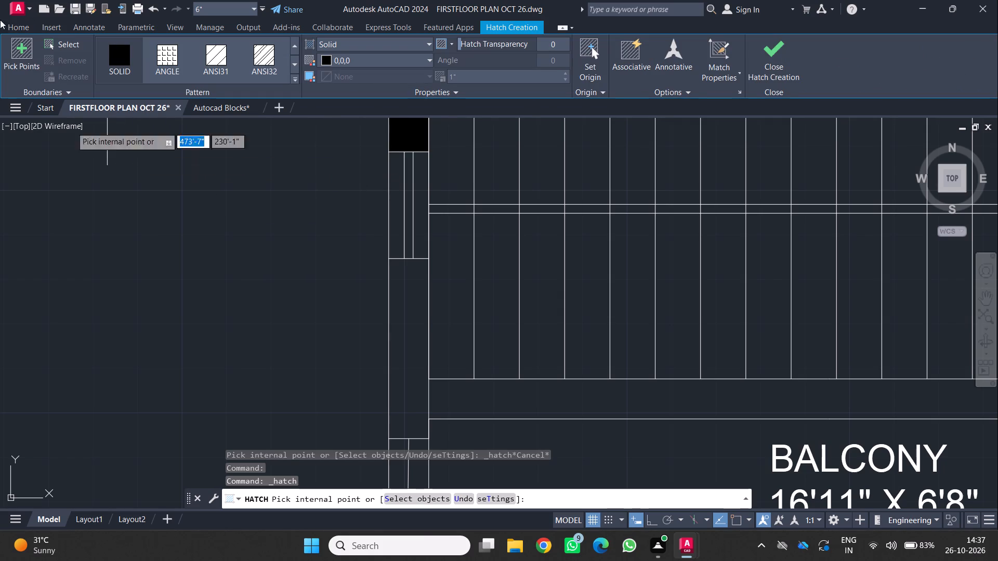
left_click(115, 52)
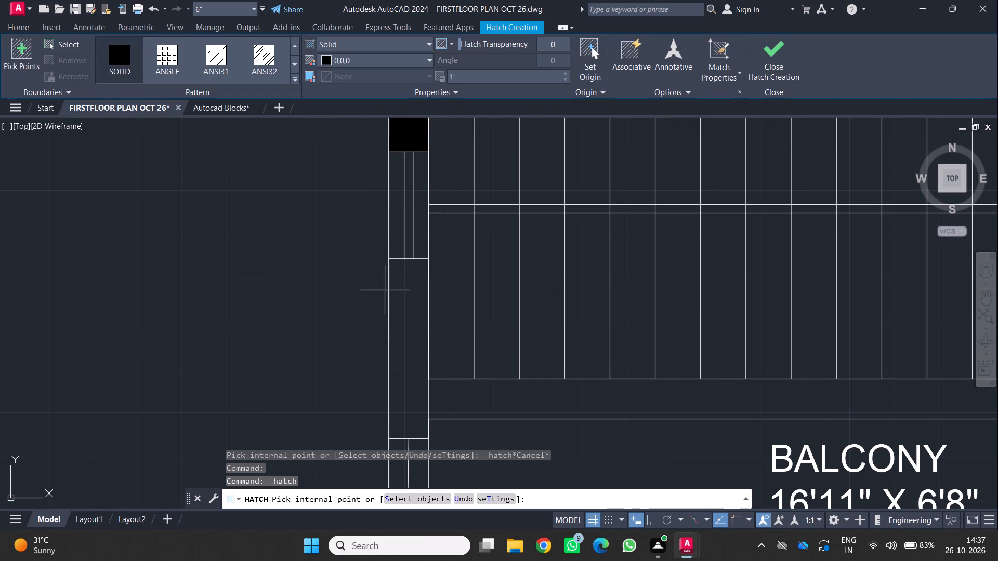
left_click(415, 317)
Add the west outer wall segment just north of the small kitchen's window to the solid black hatch.
scroll(290, 232, "down", 3)
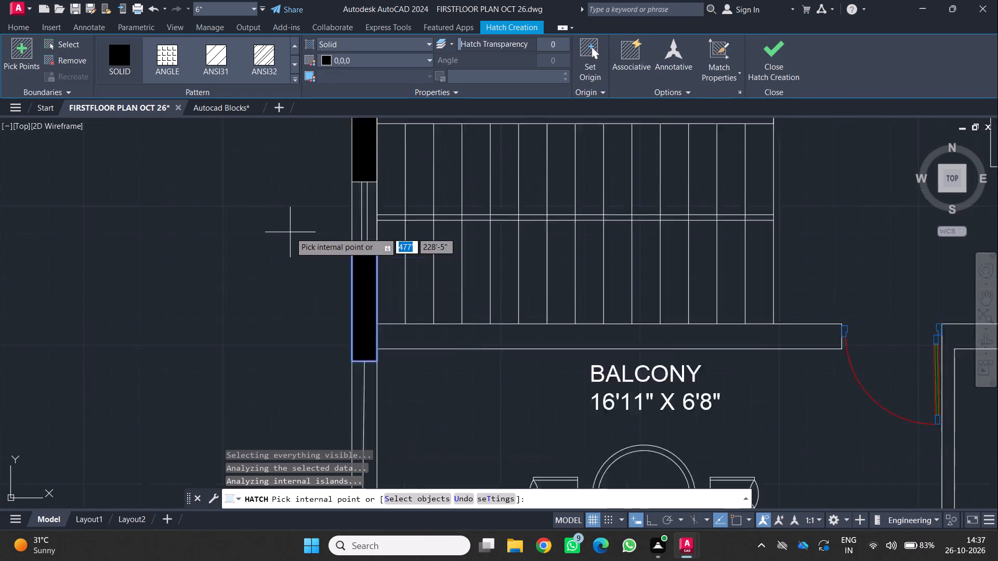
middle_click_drag(336, 332, 340, 241)
scroll(299, 244, "down", 1)
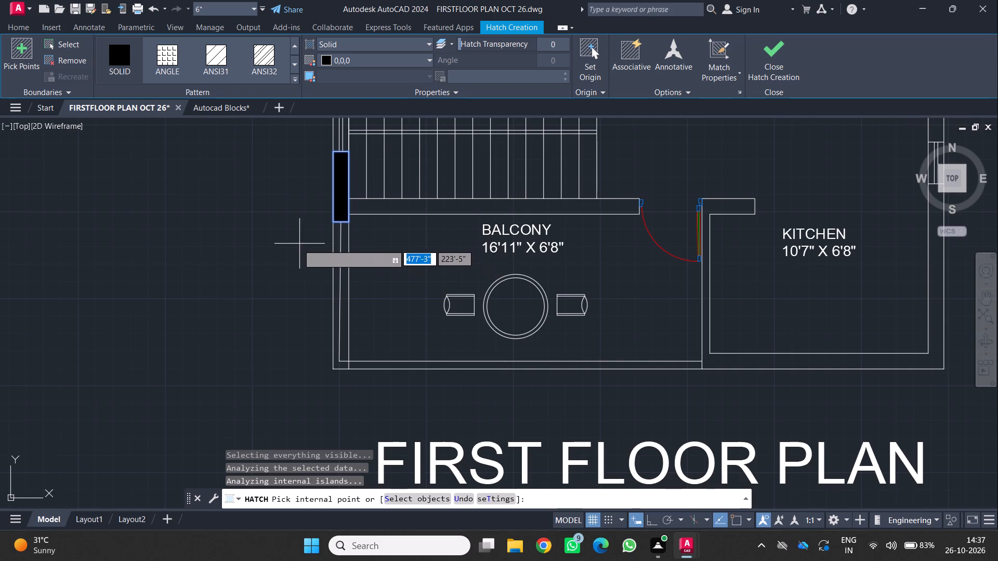
middle_click_drag(282, 232, 311, 363)
middle_click_drag(317, 207, 348, 341)
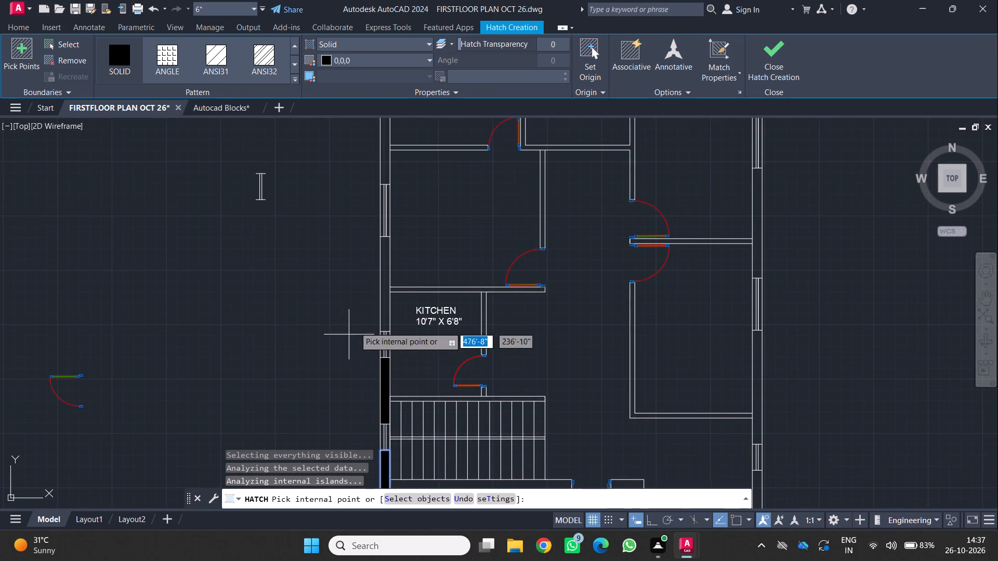
scroll(369, 301, "up", 2)
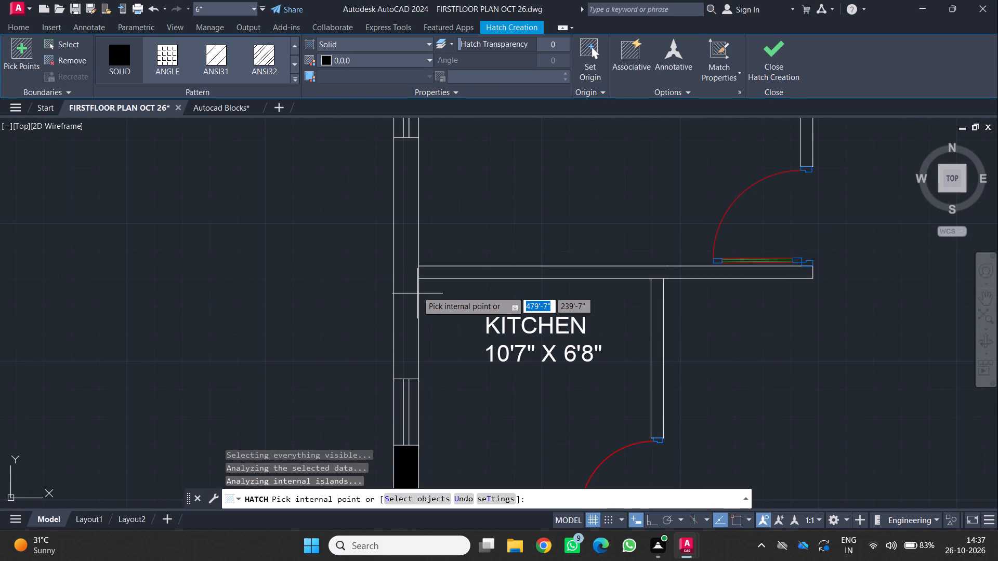
left_click(409, 289)
Fill the northwest corner's west wall and the north wall segments up to the second window with the solid black hatch.
scroll(312, 221, "down", 2)
middle_click_drag(311, 220, 364, 339)
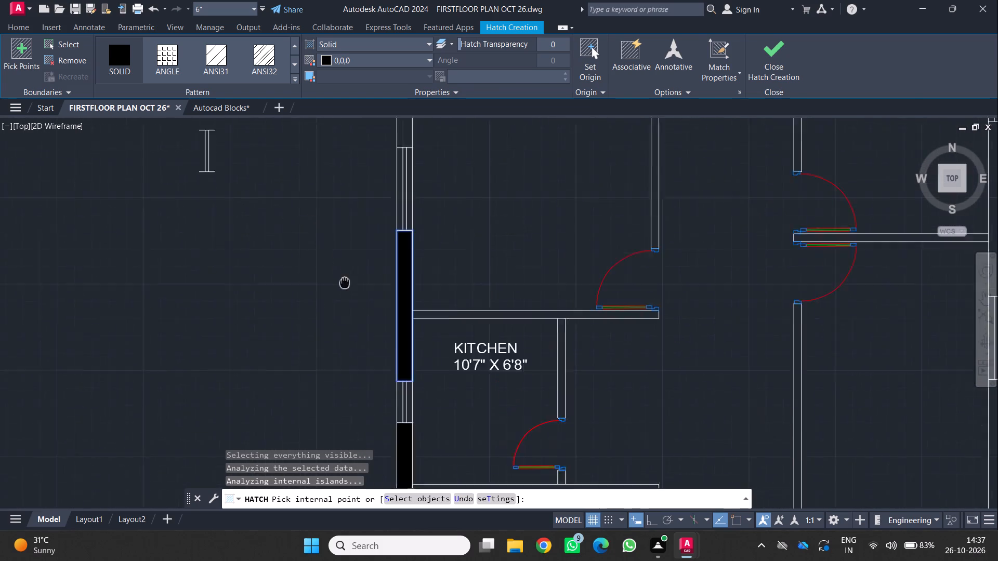
middle_click_drag(364, 339, 375, 396)
middle_click_drag(373, 246, 418, 386)
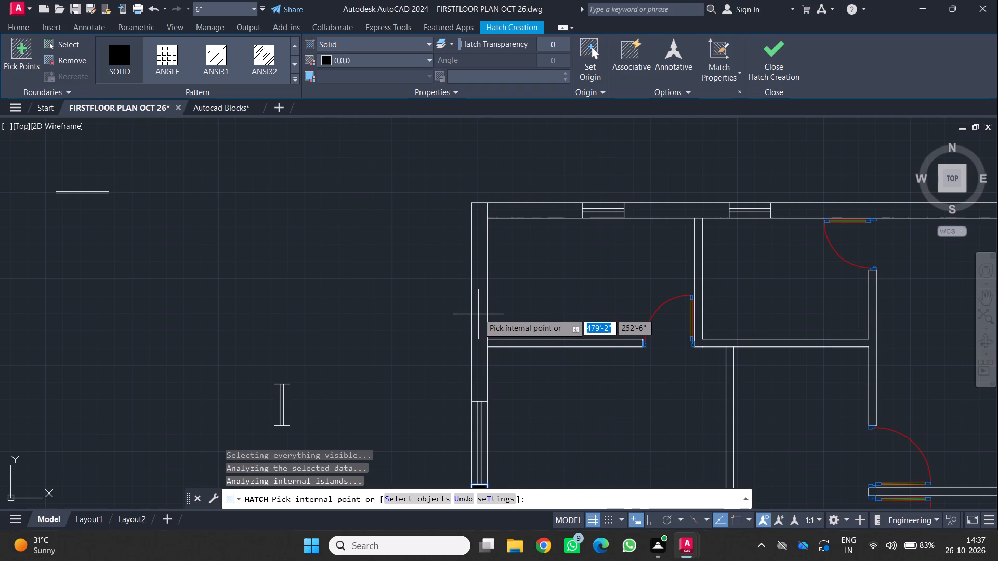
left_click(478, 312)
scroll(515, 211, "up", 2)
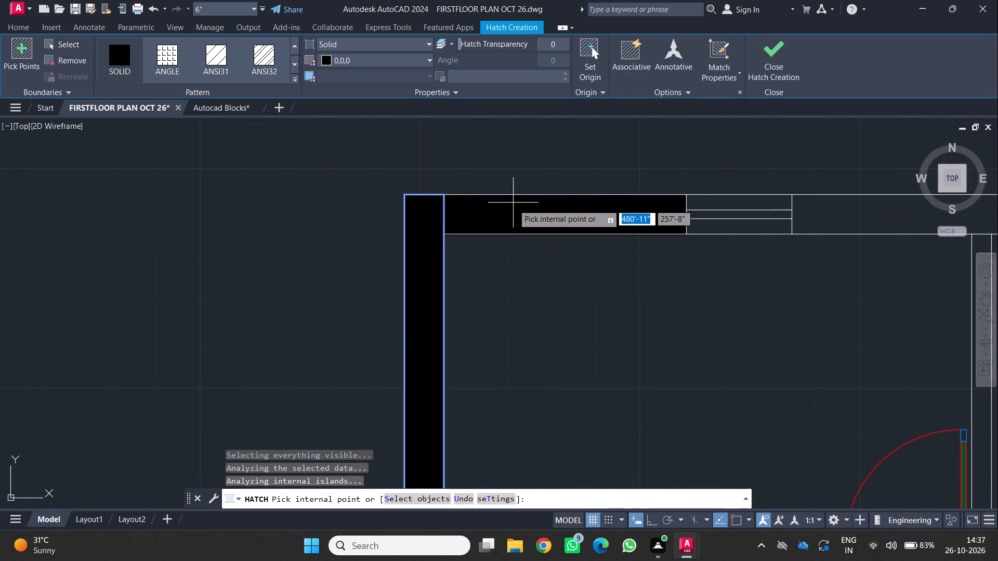
left_click(513, 204)
scroll(502, 204, "down", 3)
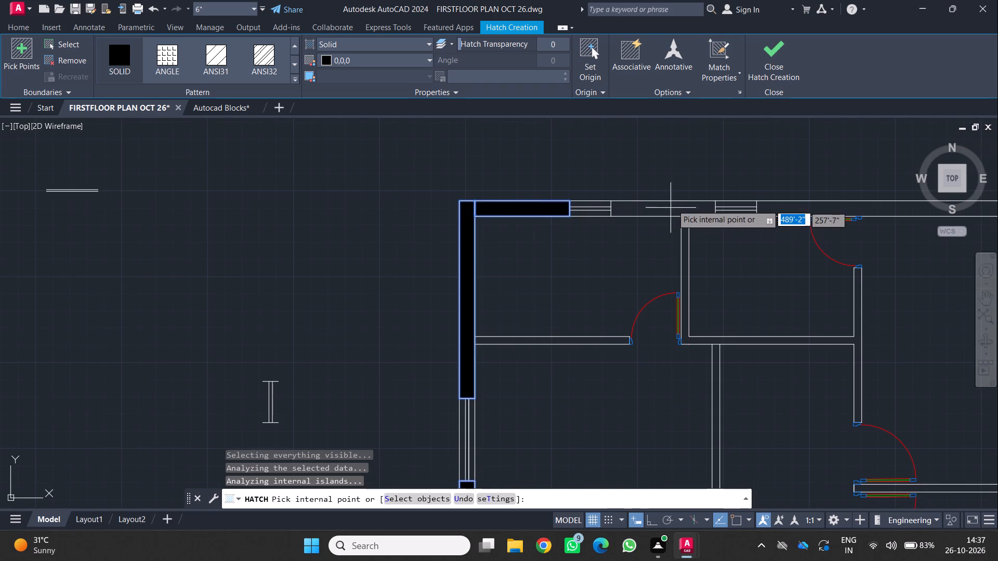
left_click(665, 208)
Fill the outer wall from the second north window around the northeast corner with the solid black hatch.
scroll(596, 195, "down", 2)
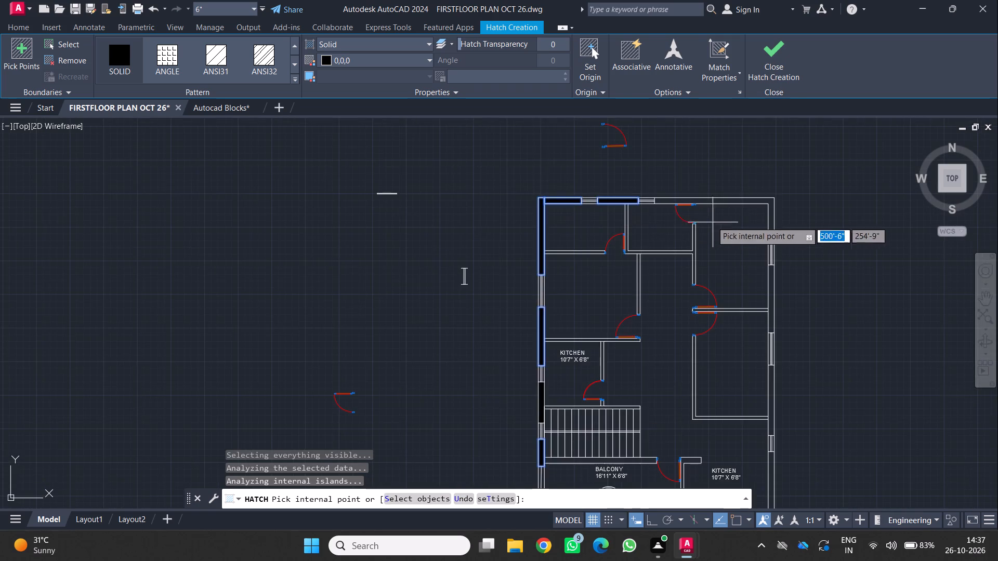
scroll(685, 214, "up", 1)
scroll(737, 202, "up", 3)
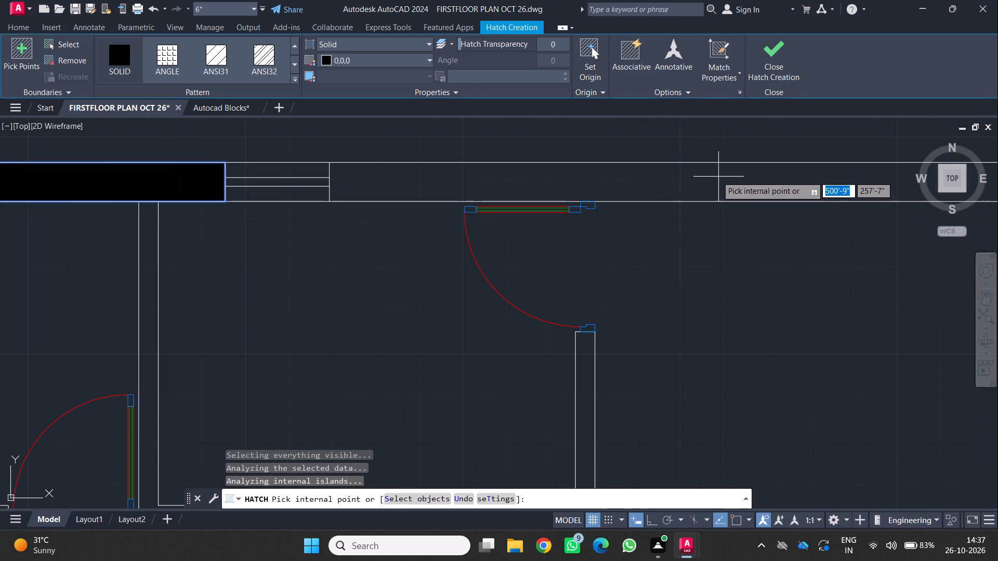
left_click(703, 180)
Fill the two east outer wall segments lying between the three east windows with the solid black hatch.
scroll(674, 169, "down", 3)
scroll(758, 259, "down", 4)
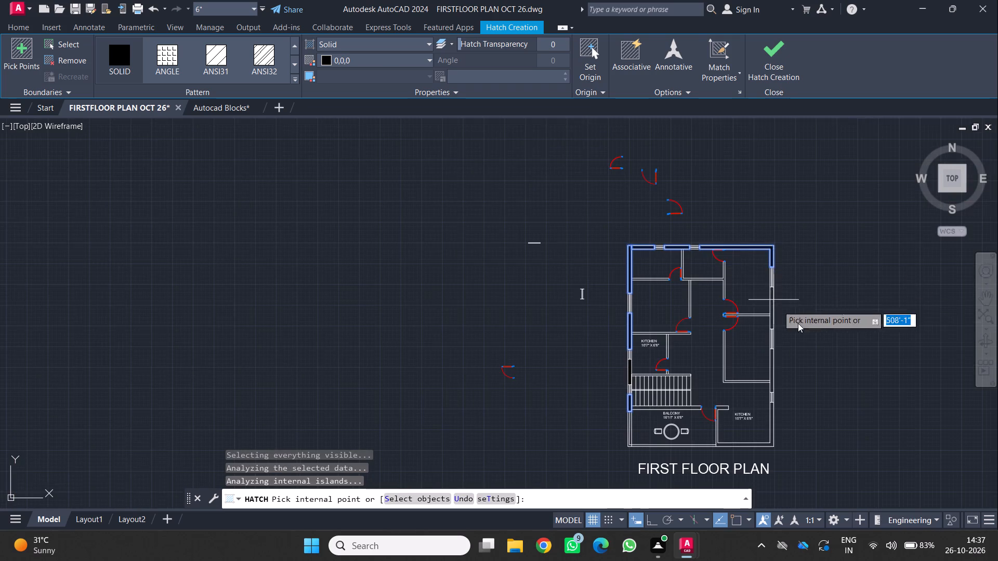
scroll(795, 325, "up", 3)
scroll(691, 239, "up", 2)
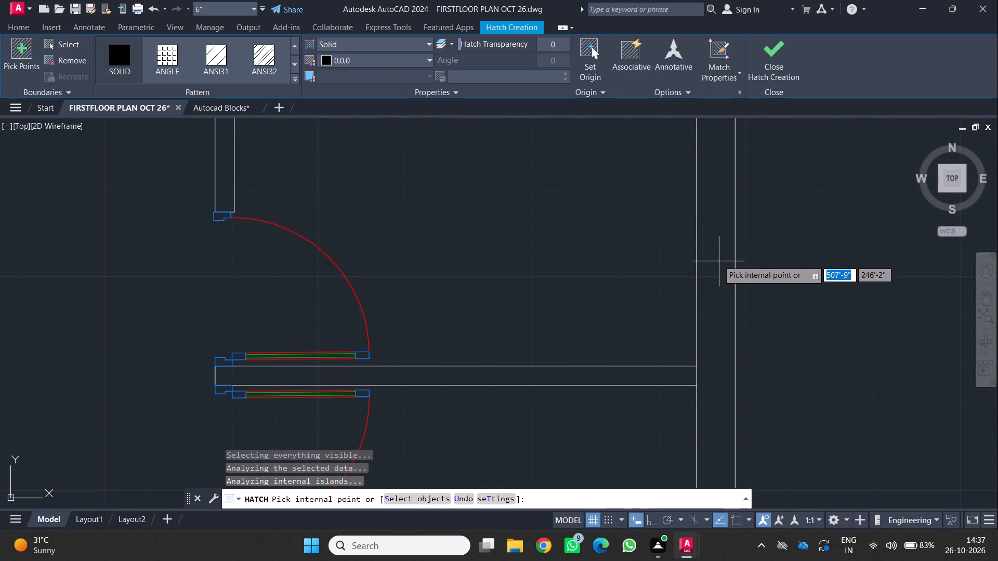
left_click(714, 258)
scroll(706, 239, "down", 4)
scroll(693, 364, "up", 2)
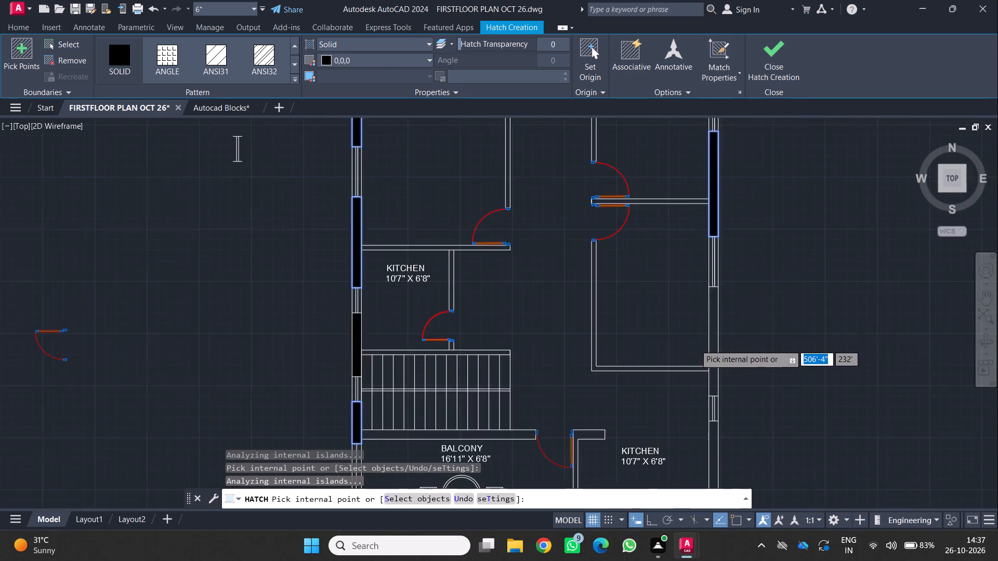
left_click(722, 348)
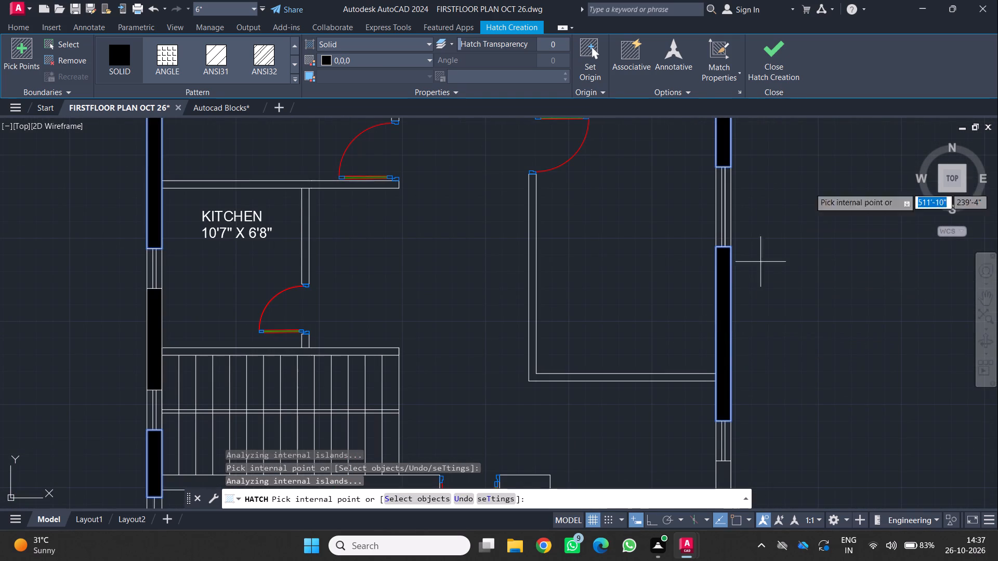
Finish the solid black hatch on the picked outer wall segments.
left_click(771, 73)
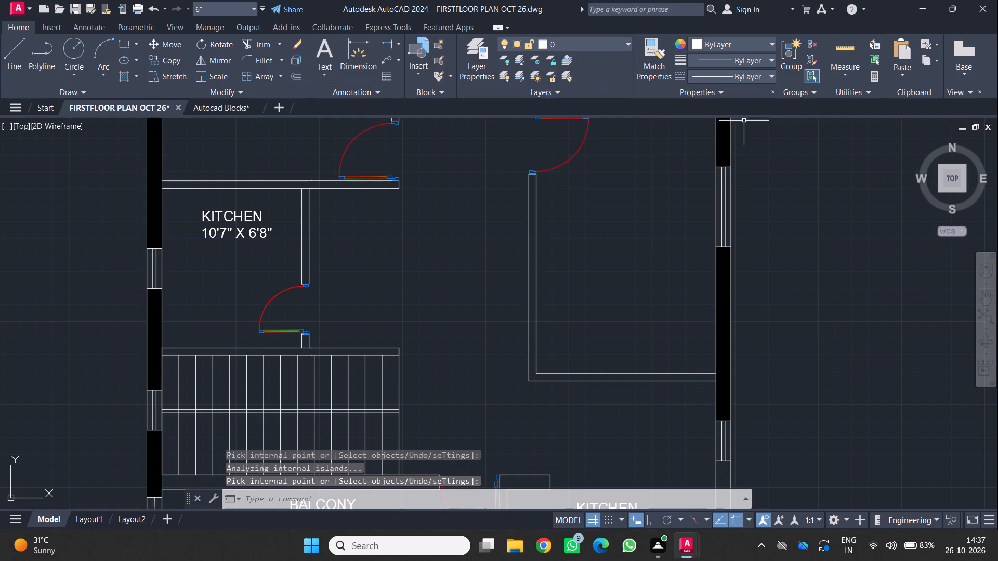
Inspect the solid black hatch along the north outer wall, its two windows and the northeast and northwest corners.
scroll(696, 176, "down", 4)
middle_click_drag(675, 185, 604, 258)
middle_click(603, 258)
middle_click_drag(599, 258, 593, 259)
scroll(604, 194, "up", 1)
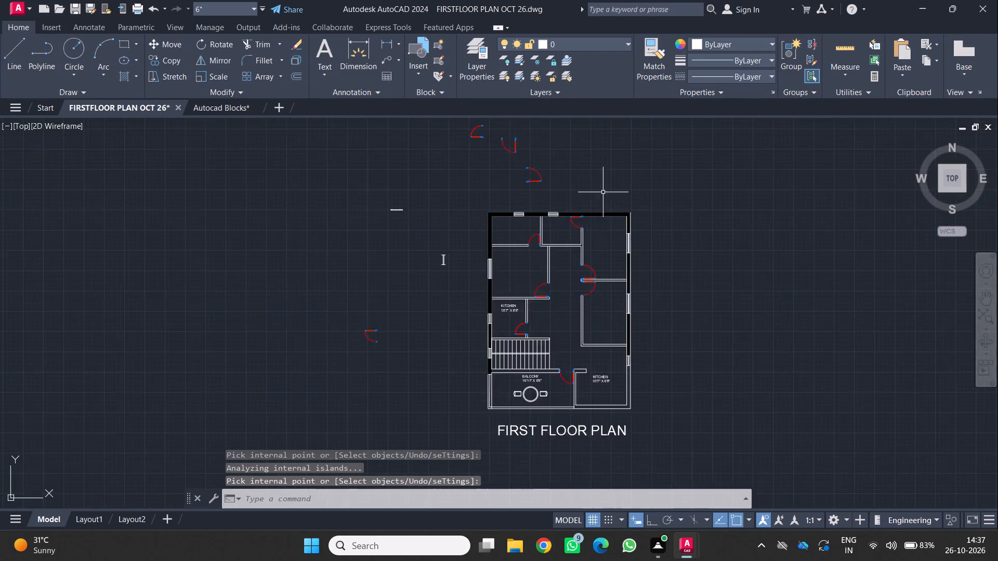
scroll(597, 185, "up", 1)
scroll(633, 226, "up", 2)
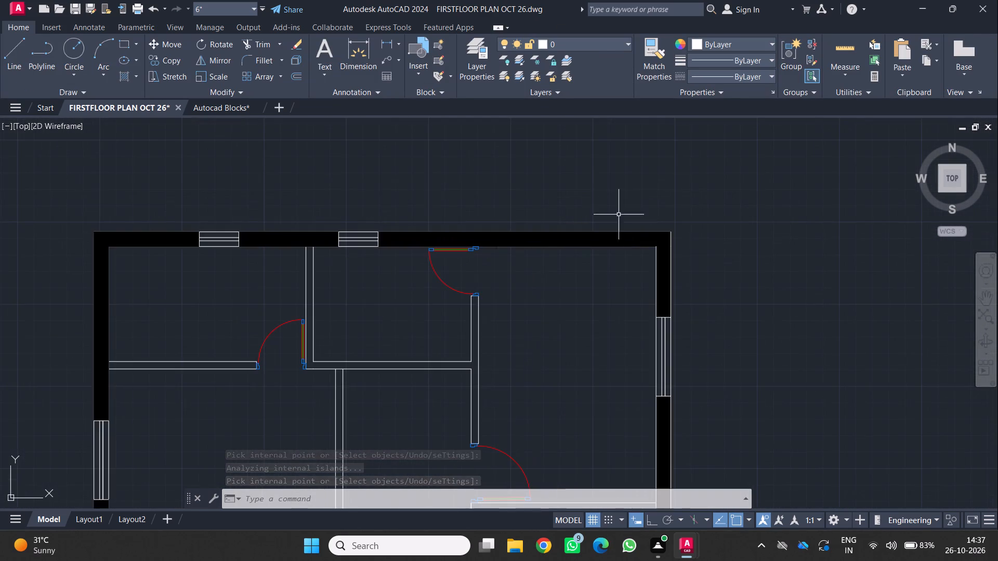
scroll(547, 246, "up", 2)
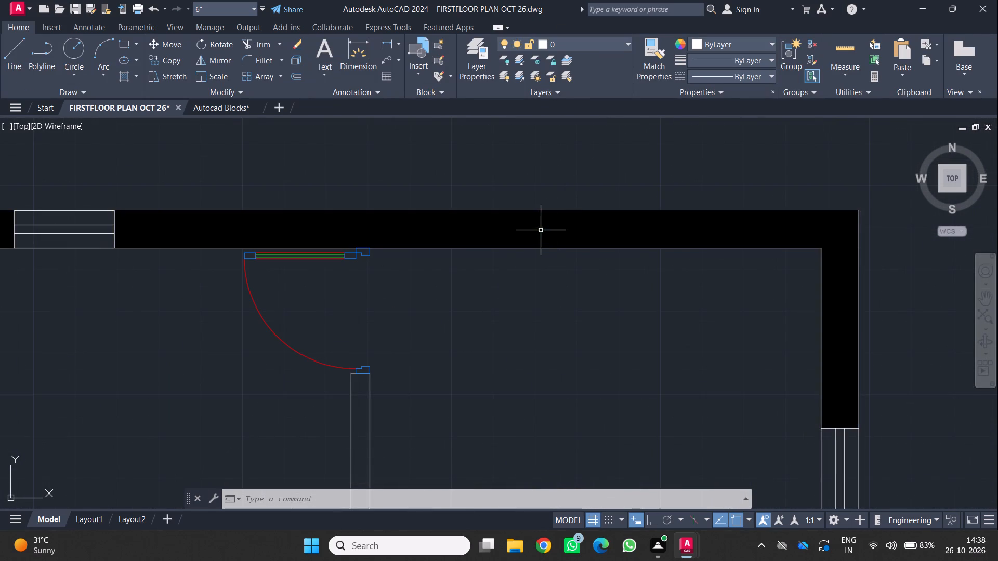
scroll(540, 230, "down", 2)
middle_click_drag(256, 284, 472, 228)
middle_click(472, 228)
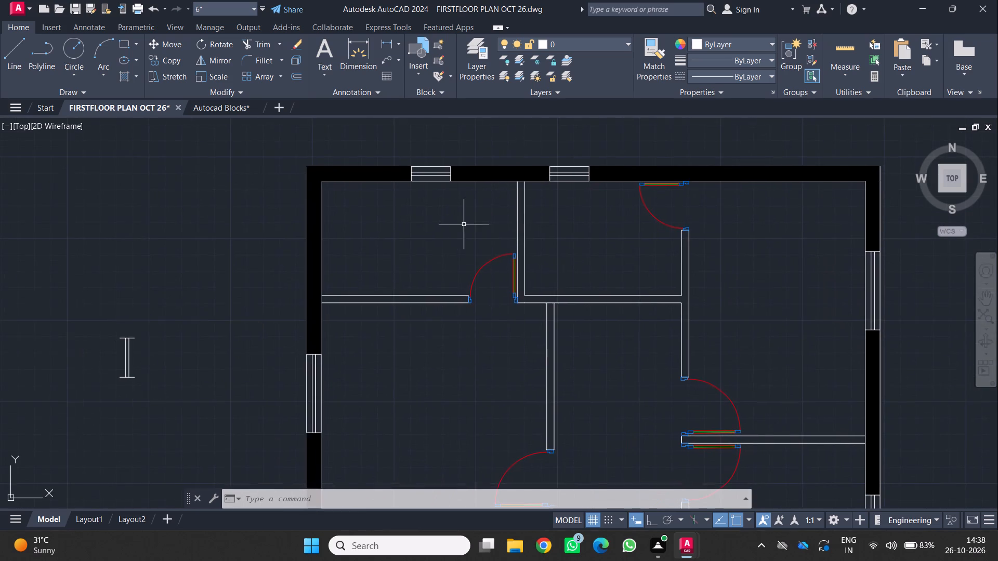
Check the southern part of the plan around the stairs, balcony and kitchen for unfilled walls, and review the whole plan.
scroll(448, 231, "down", 3)
middle_click_drag(443, 288, 423, 236)
middle_click(419, 238)
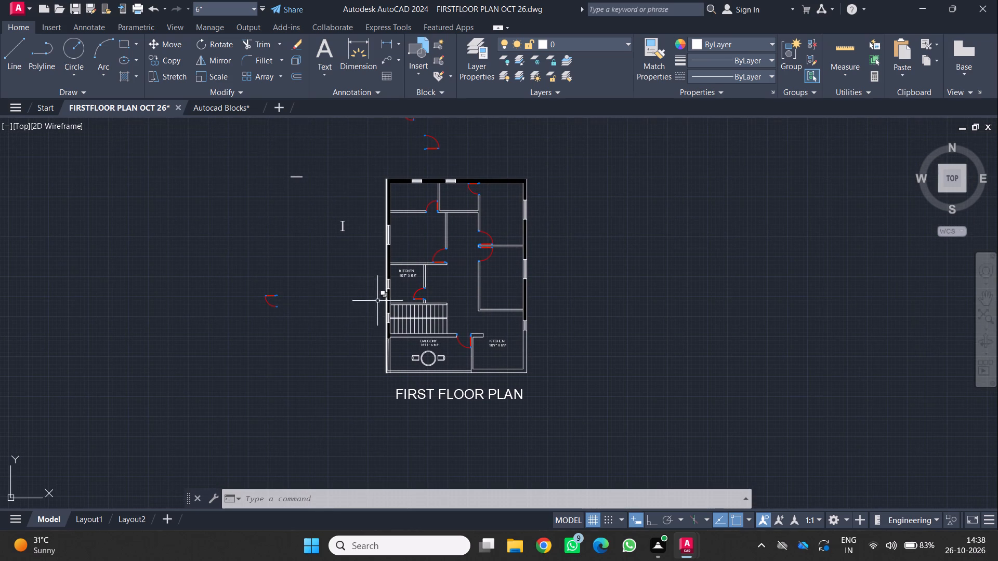
middle_click_drag(412, 291, 405, 244)
scroll(416, 285, "up", 1)
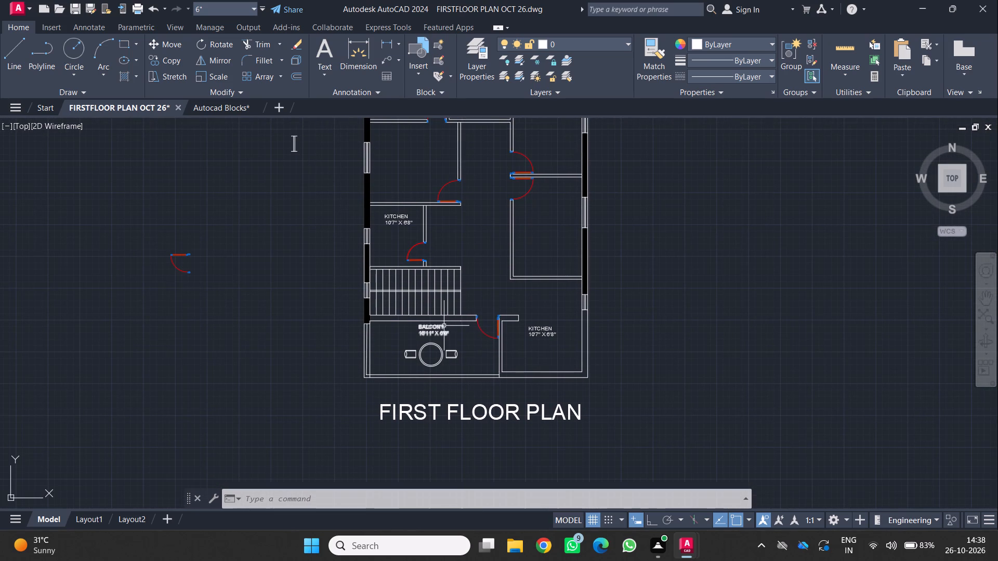
middle_click_drag(326, 326, 505, 335)
scroll(326, 326, "up", 1)
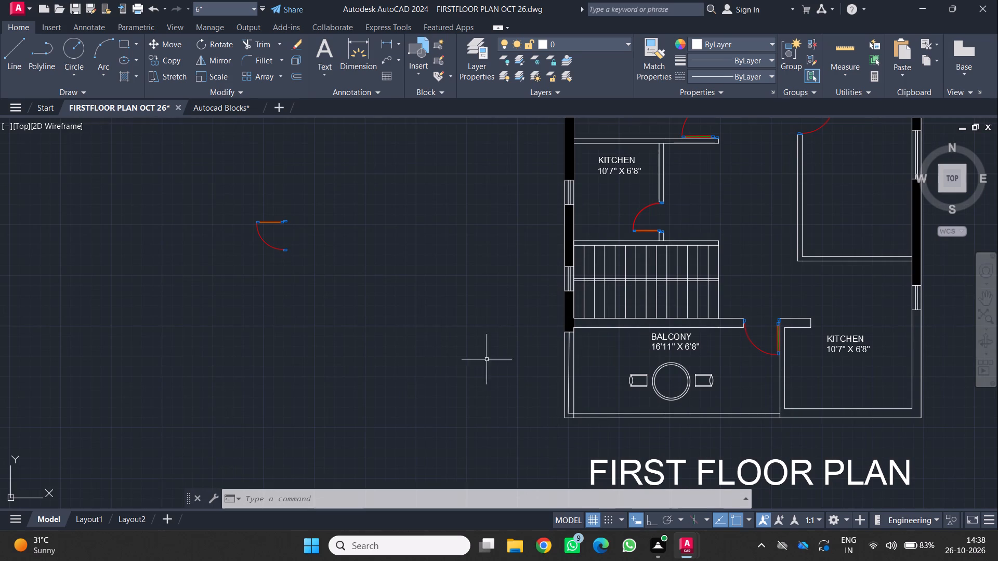
middle_click_drag(478, 357, 393, 357)
scroll(393, 338, "down", 2)
middle_click_drag(395, 337, 395, 344)
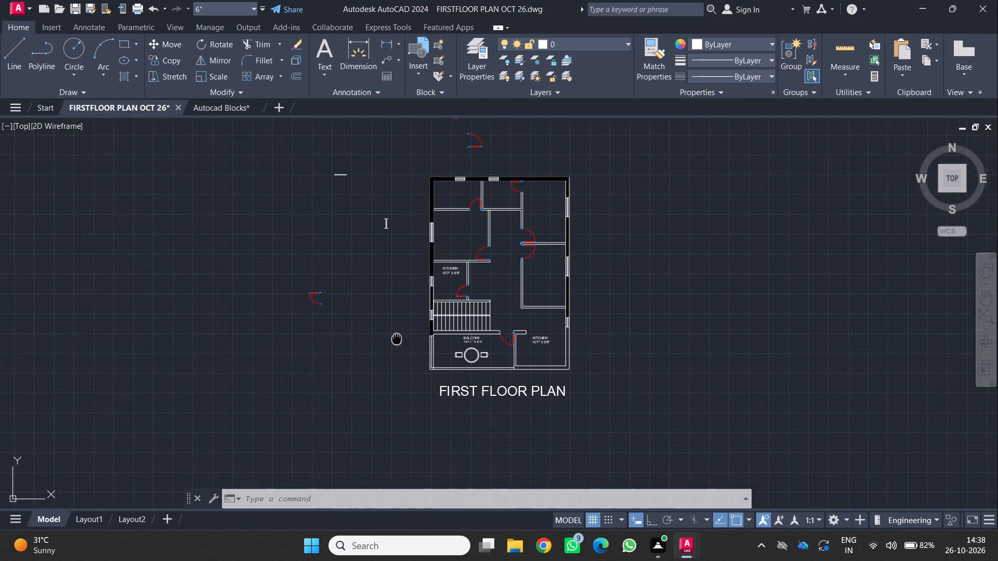
middle_click_drag(395, 344, 384, 362)
middle_click(384, 362)
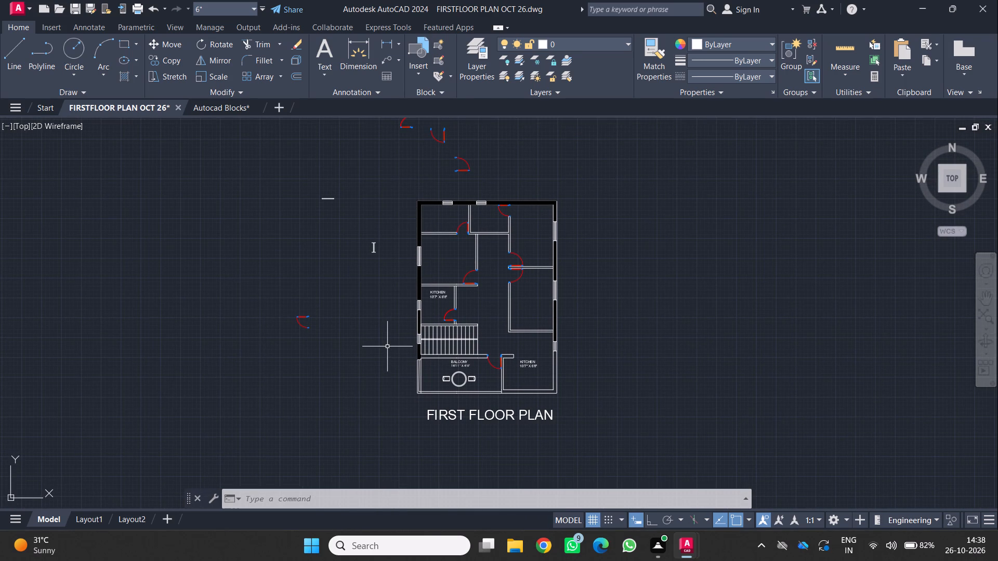
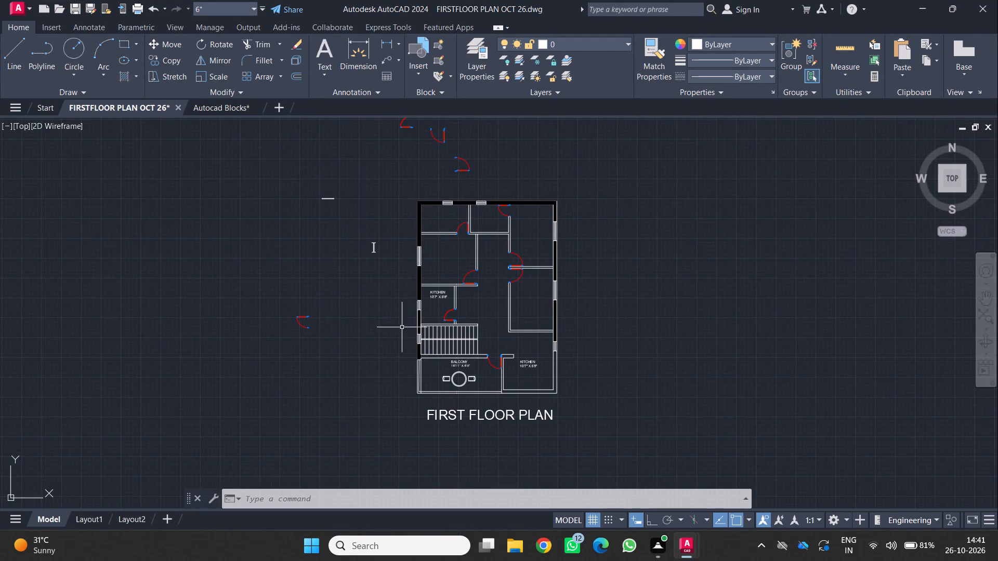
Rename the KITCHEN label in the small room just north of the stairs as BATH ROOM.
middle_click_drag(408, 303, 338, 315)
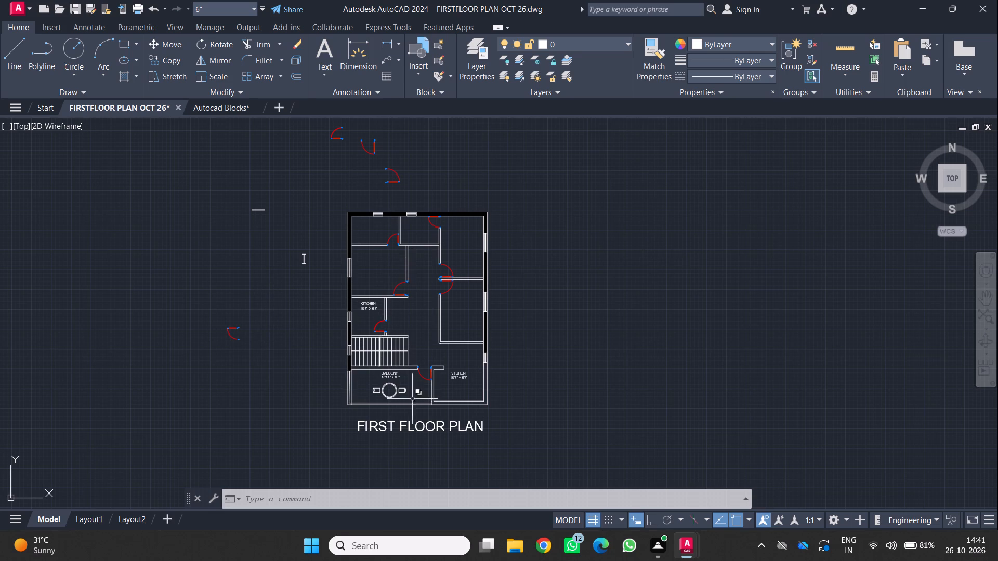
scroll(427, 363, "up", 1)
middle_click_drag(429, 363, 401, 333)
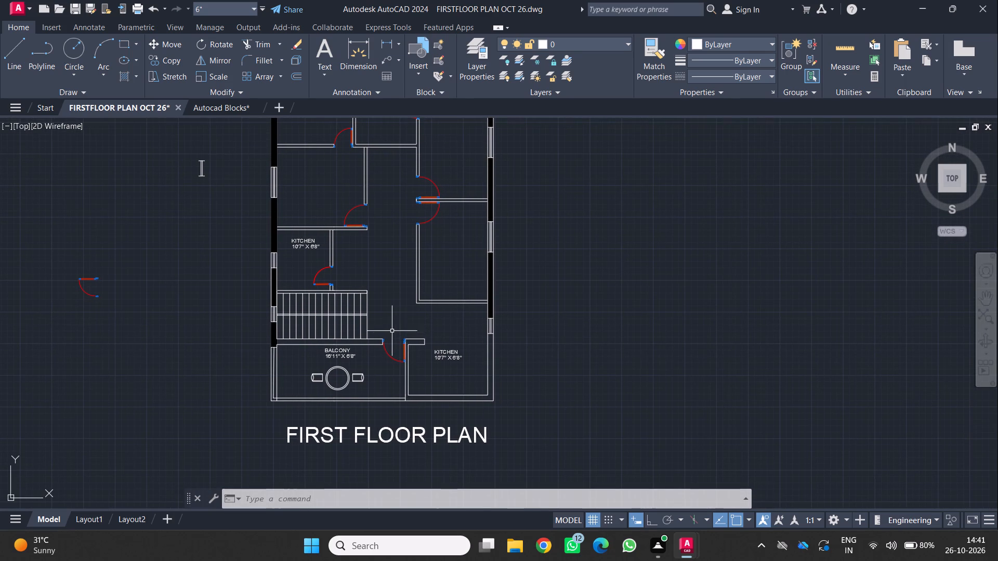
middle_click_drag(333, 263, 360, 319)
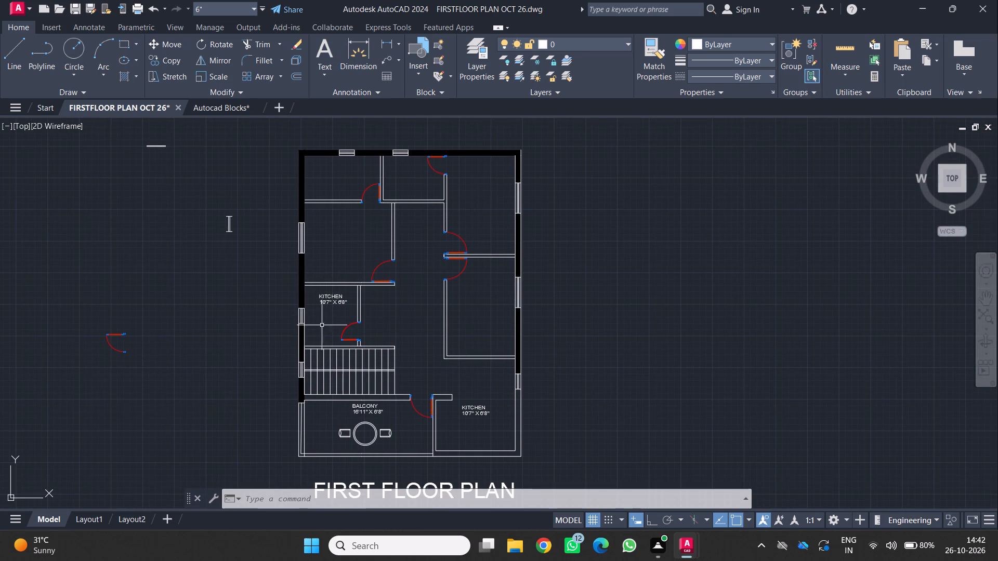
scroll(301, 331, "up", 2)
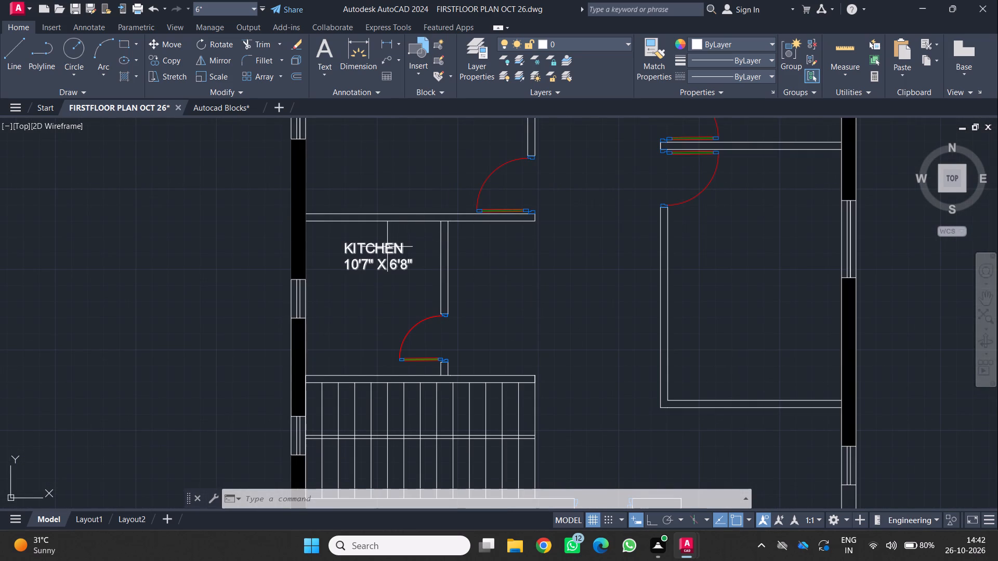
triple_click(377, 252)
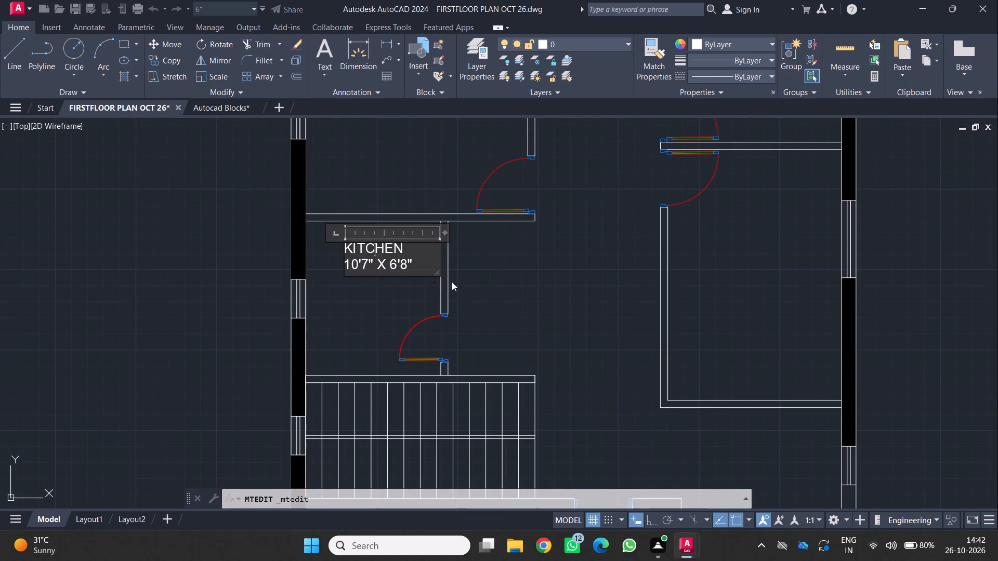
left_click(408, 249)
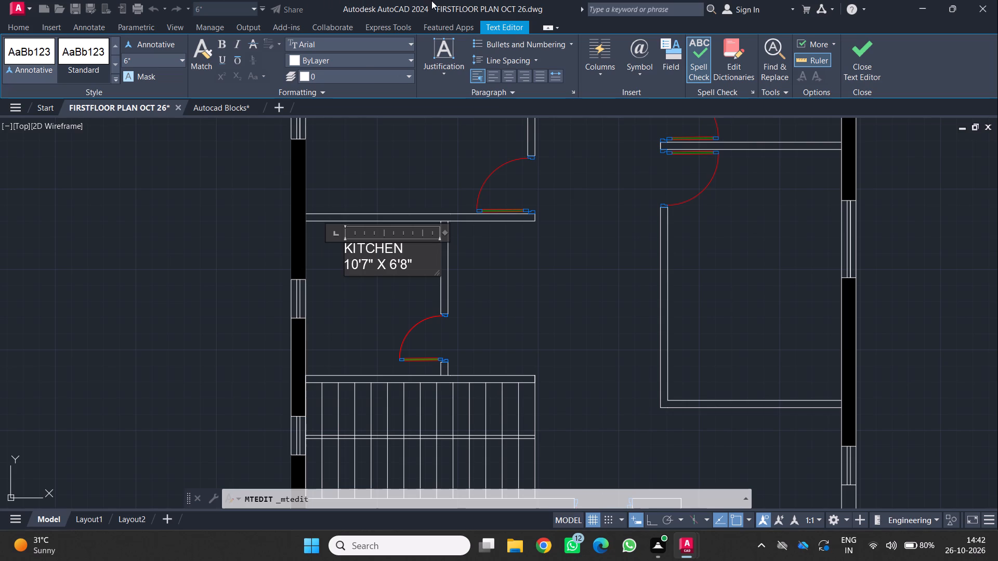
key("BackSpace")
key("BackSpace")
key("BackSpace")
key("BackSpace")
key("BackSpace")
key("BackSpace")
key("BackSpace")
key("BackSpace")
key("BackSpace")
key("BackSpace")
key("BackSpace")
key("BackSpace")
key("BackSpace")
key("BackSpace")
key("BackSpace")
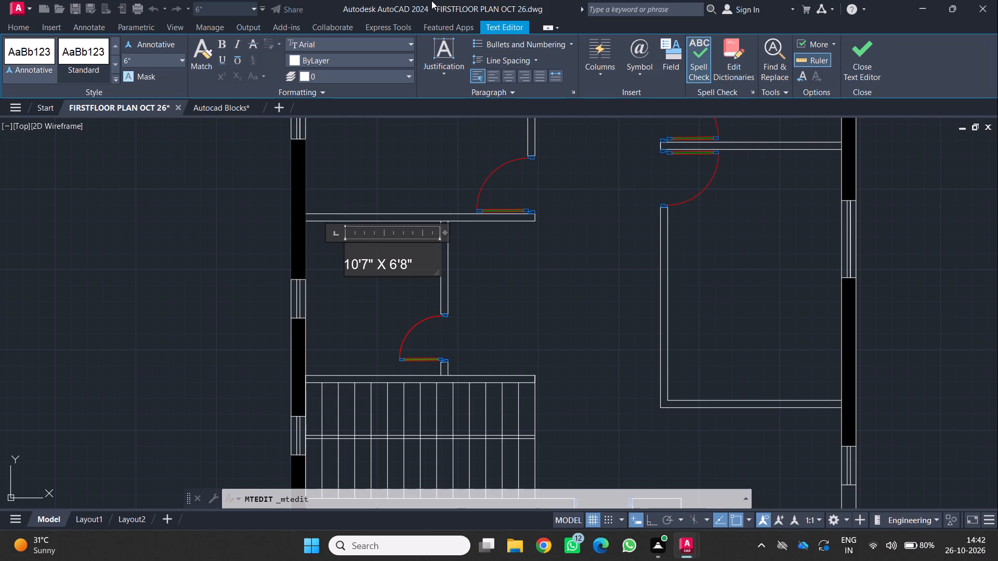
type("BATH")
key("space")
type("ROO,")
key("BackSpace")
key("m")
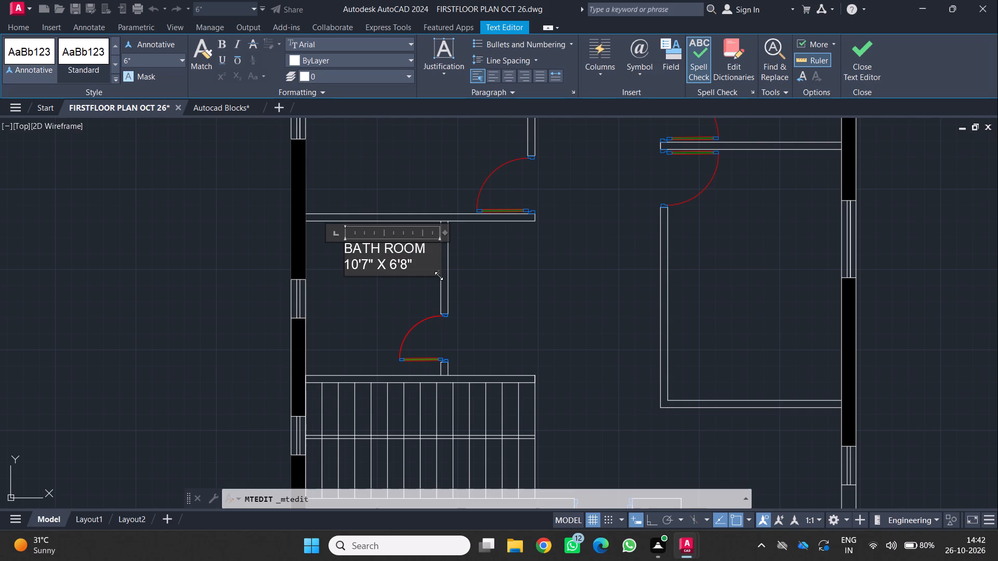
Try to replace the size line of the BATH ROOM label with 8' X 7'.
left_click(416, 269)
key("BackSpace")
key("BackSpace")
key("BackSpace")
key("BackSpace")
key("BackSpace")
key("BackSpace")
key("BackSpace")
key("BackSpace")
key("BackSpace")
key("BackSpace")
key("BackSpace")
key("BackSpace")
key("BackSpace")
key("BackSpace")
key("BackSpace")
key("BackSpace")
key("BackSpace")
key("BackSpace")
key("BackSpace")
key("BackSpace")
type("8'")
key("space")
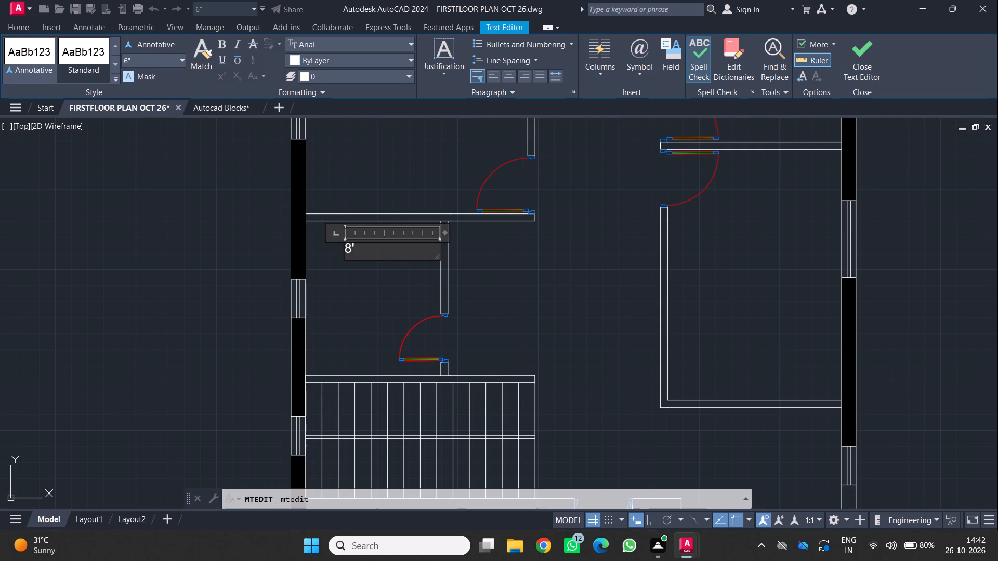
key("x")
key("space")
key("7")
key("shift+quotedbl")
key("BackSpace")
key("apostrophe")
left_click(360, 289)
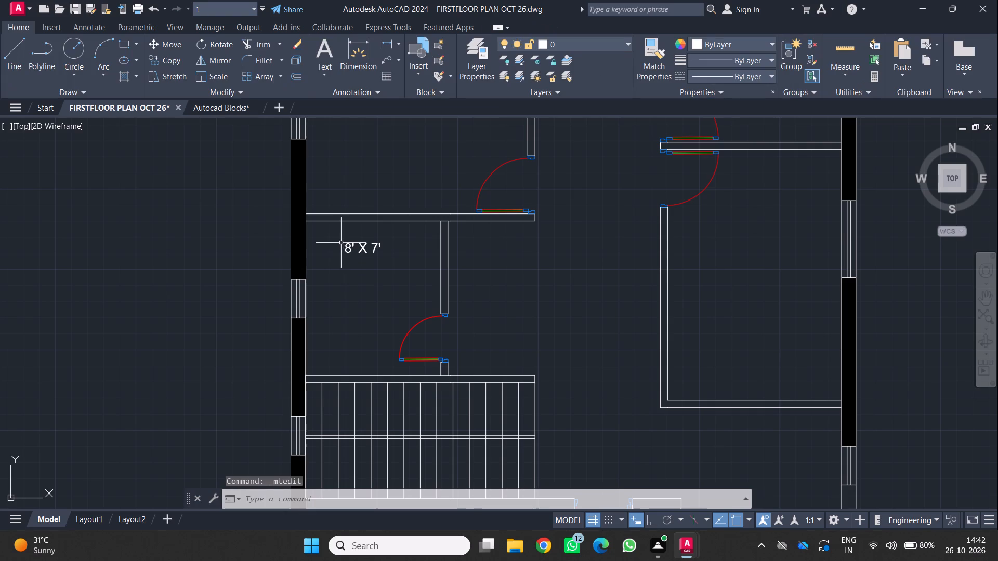
Delete the 8' X 7' label from the small room north of the stairs.
scroll(341, 243, "up", 2)
double_click(363, 254)
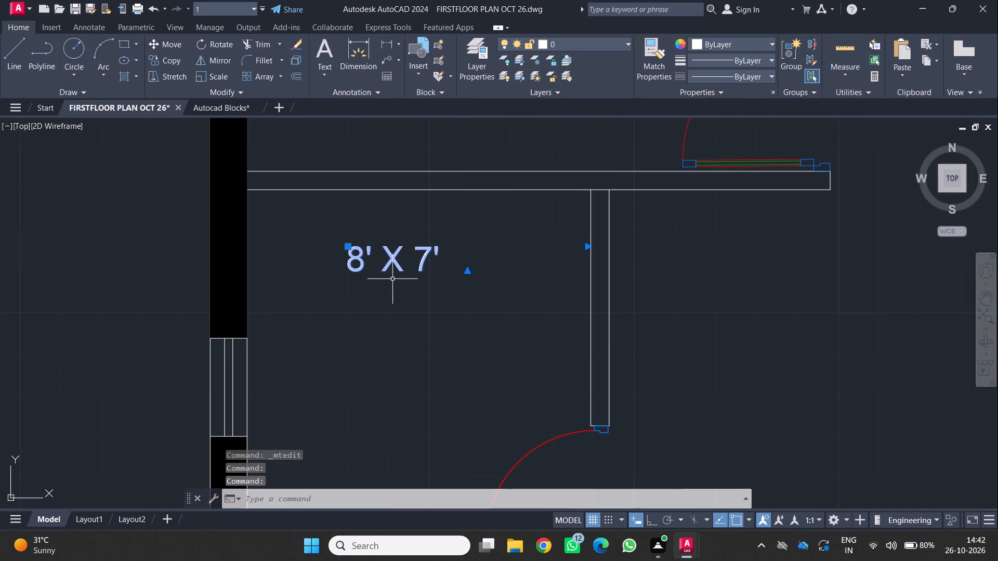
key("Escape")
left_click(386, 265)
key("Delete")
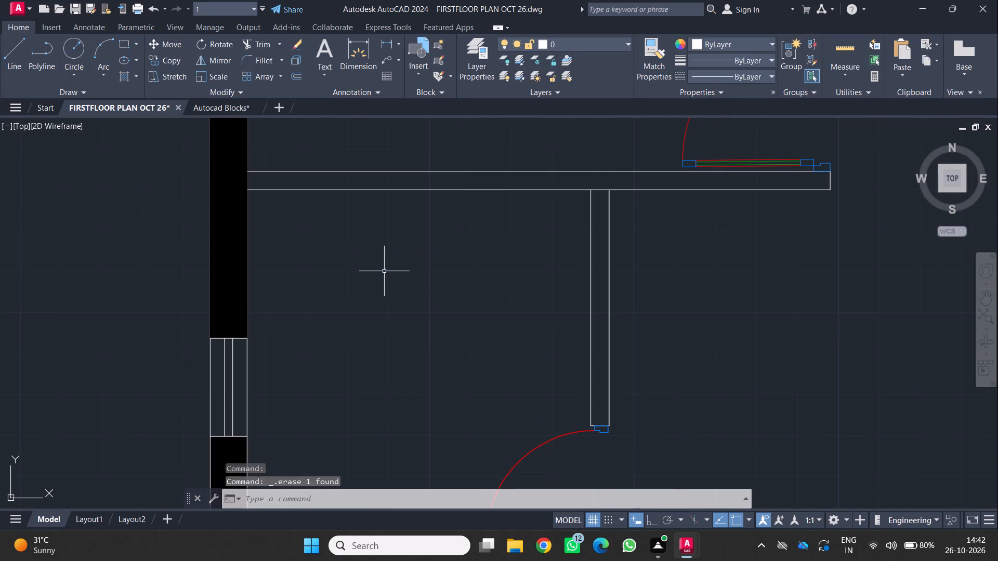
Add a two-line multiline text label reading BATH ROOM and 8' X 7' in the small room north of the stairs.
left_click(329, 49)
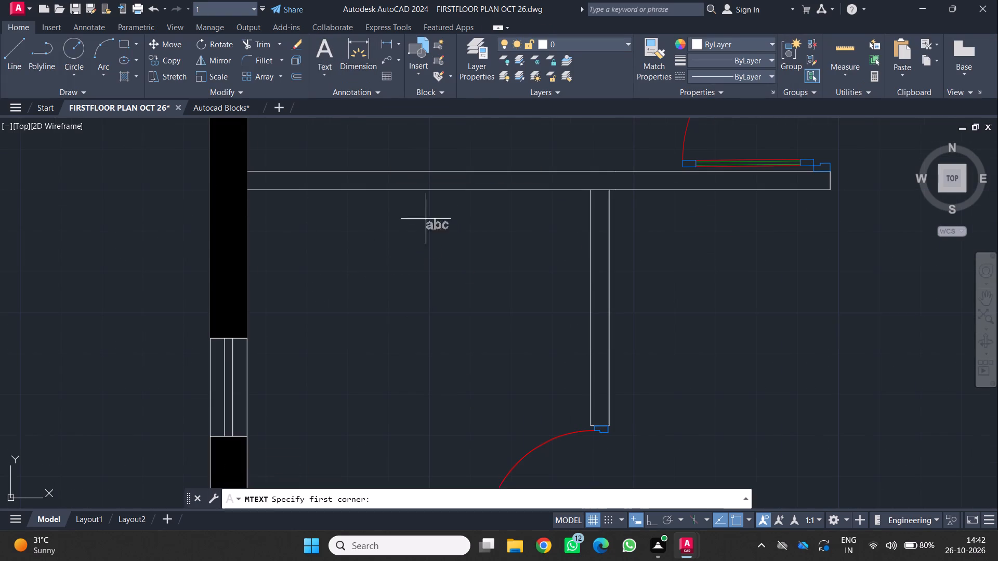
left_click(327, 237)
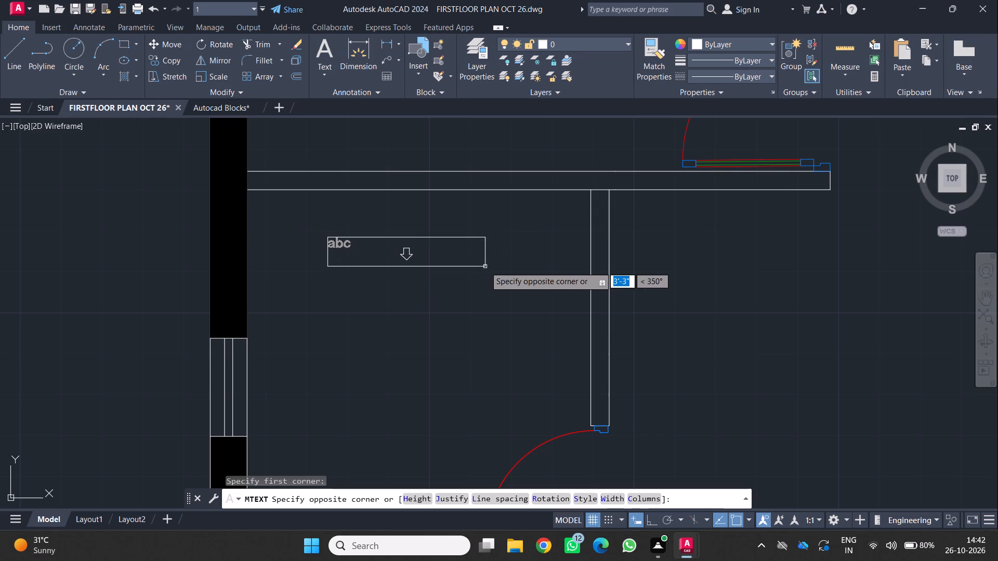
left_click(508, 262)
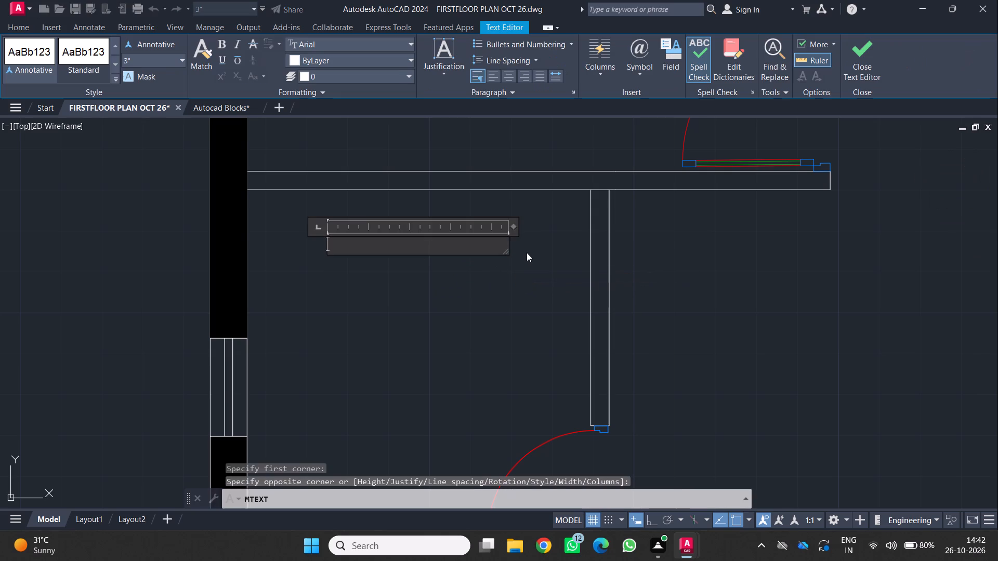
key("n")
key("equal")
key("BackSpace")
key("BackSpace")
type("BATH")
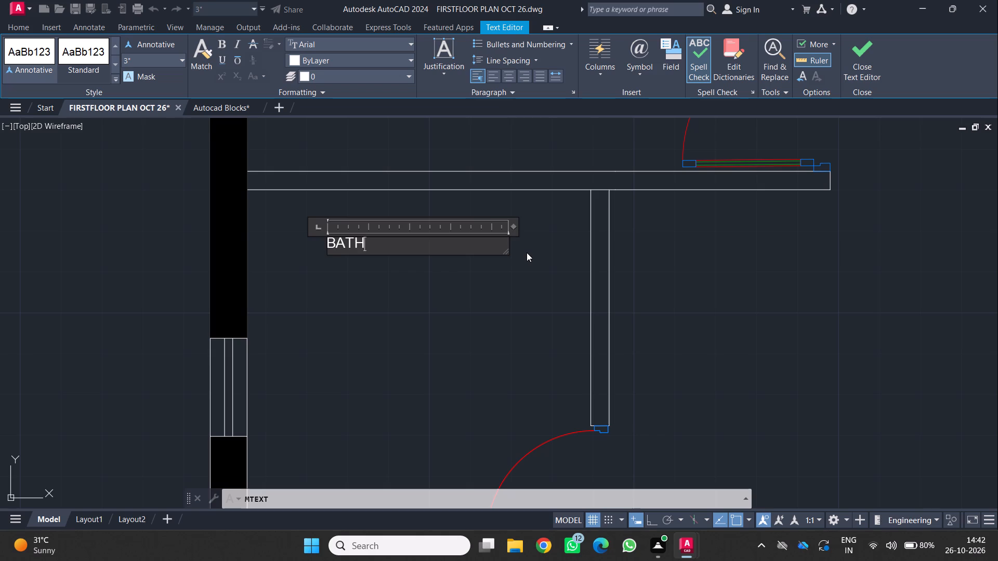
key("space")
type("R")
key("p")
key("BackSpace")
type("OO")
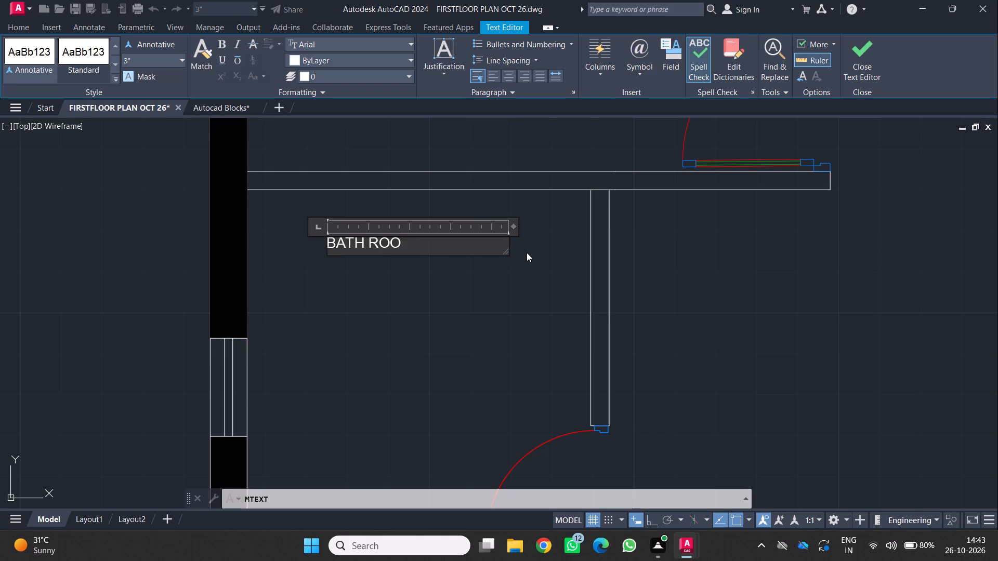
key("m")
key("Return")
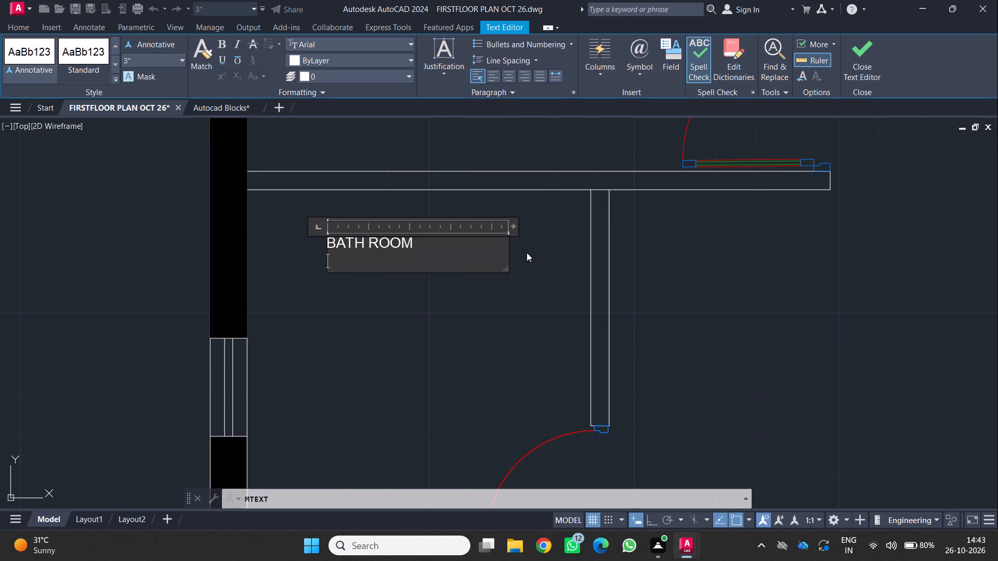
type("8'B")
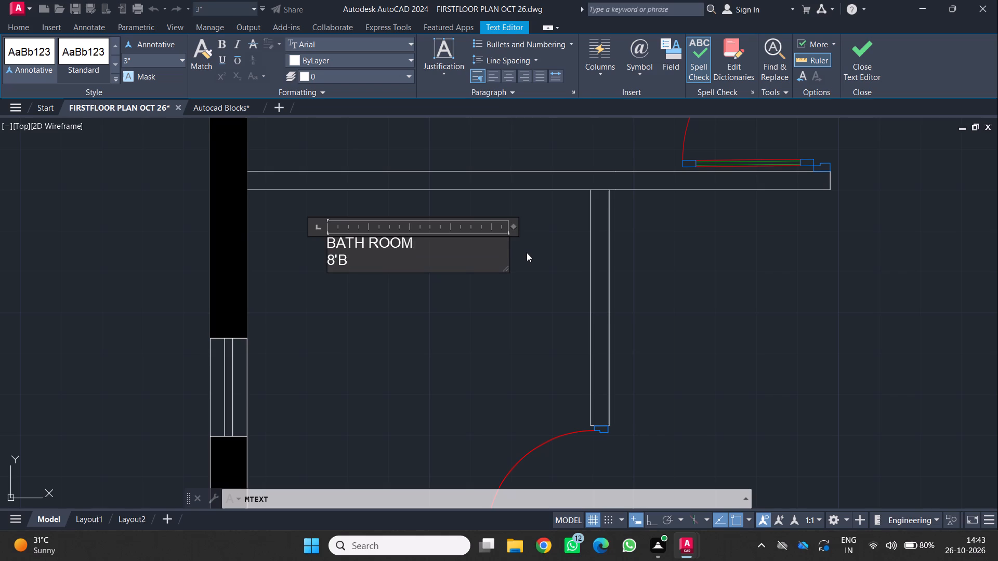
key("BackSpace")
key("space")
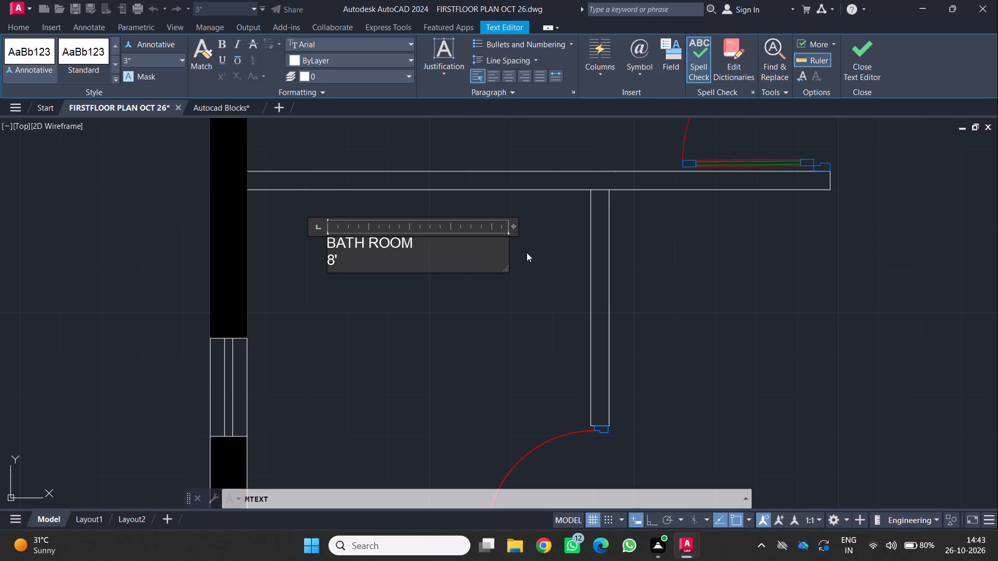
type("X")
key("space")
type("7'")
left_click(421, 326)
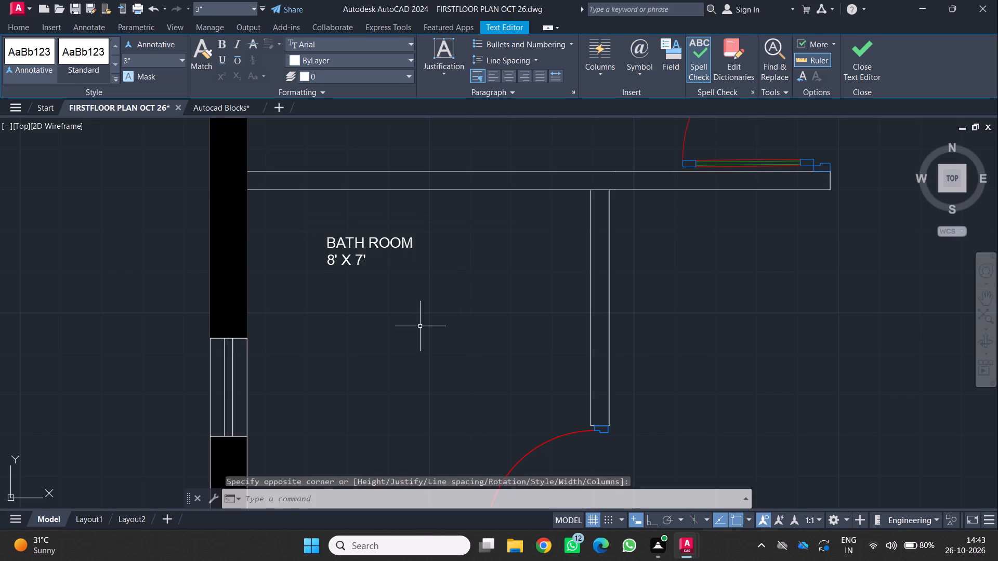
Set the text height of the BATH ROOM label to 6" in its properties.
scroll(523, 266, "down", 2)
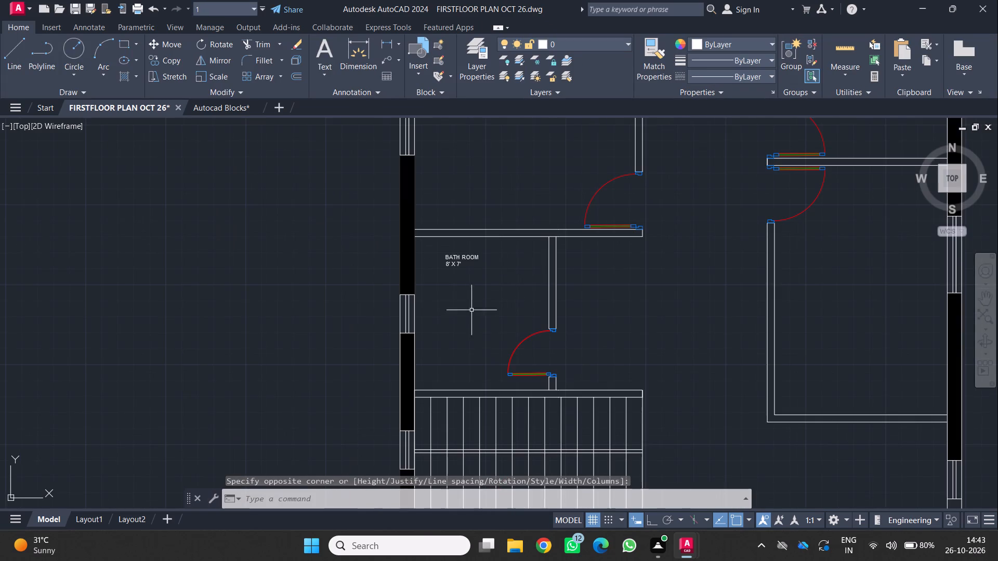
scroll(468, 319, "down", 2)
scroll(462, 304, "up", 2)
left_click(456, 278)
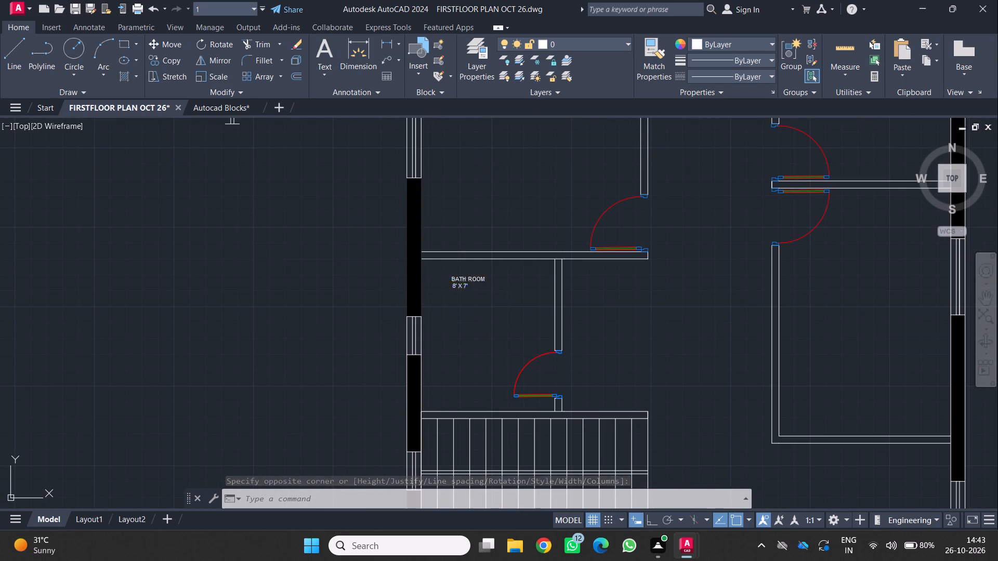
type("PR")
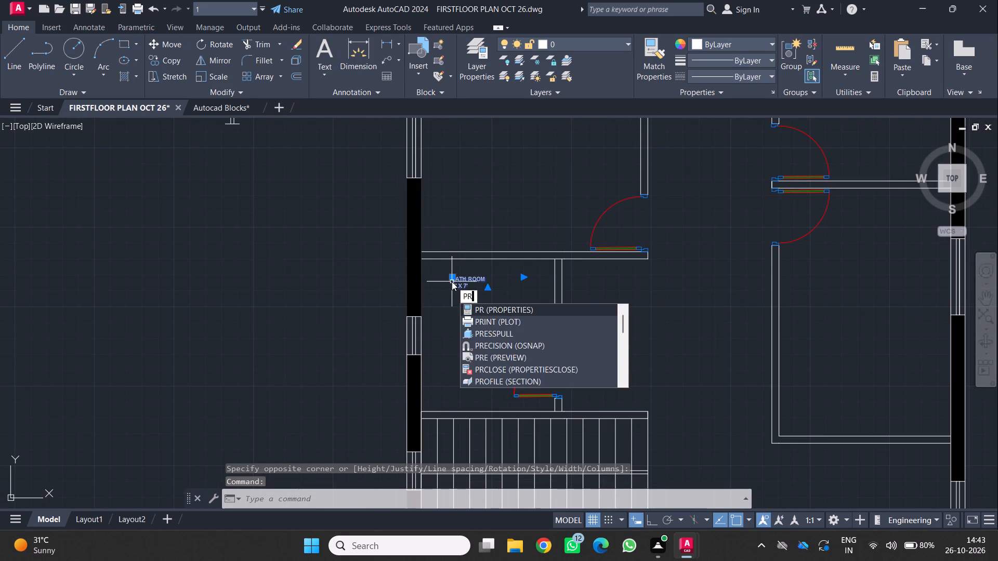
key("Return")
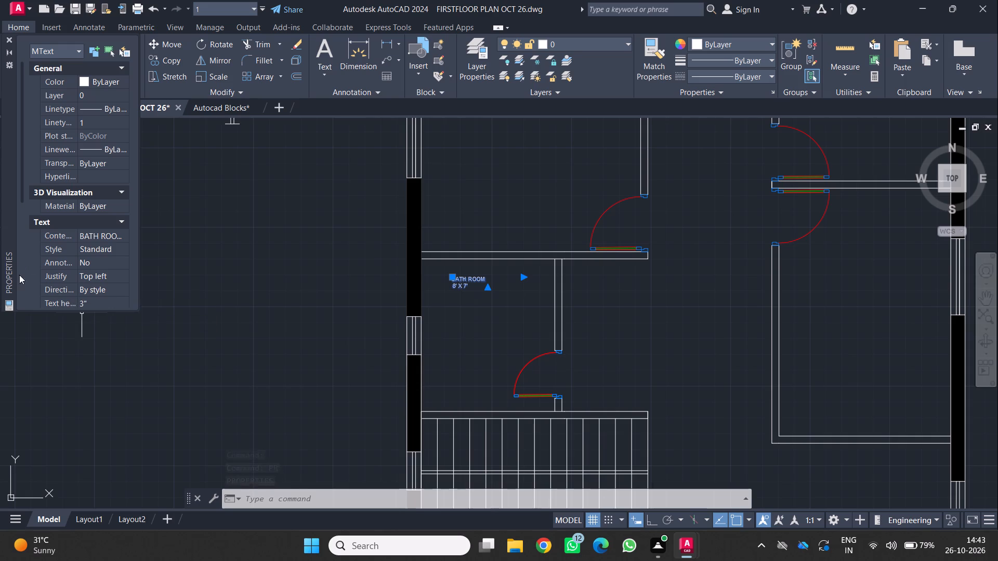
left_click(94, 301)
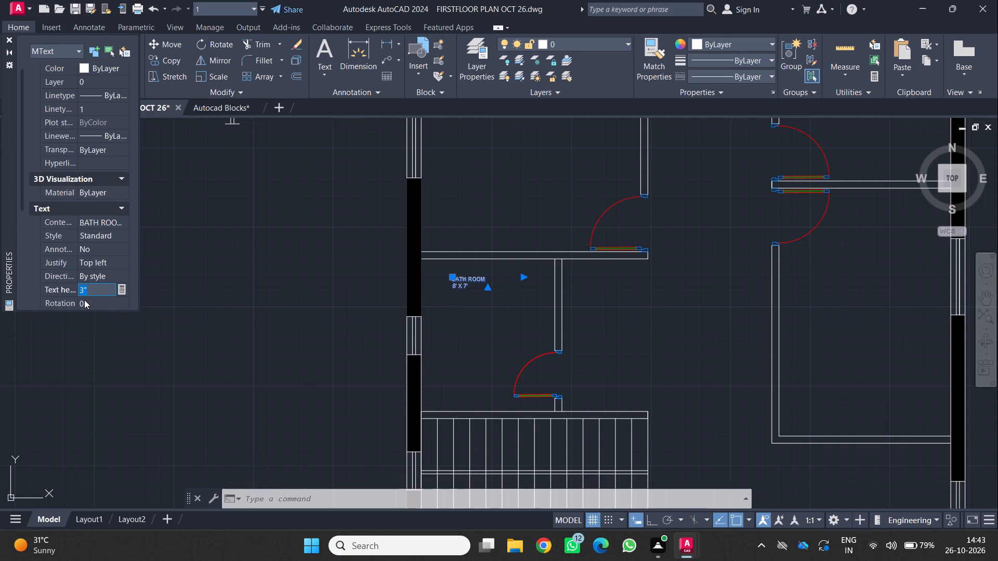
key("6")
left_click(181, 368)
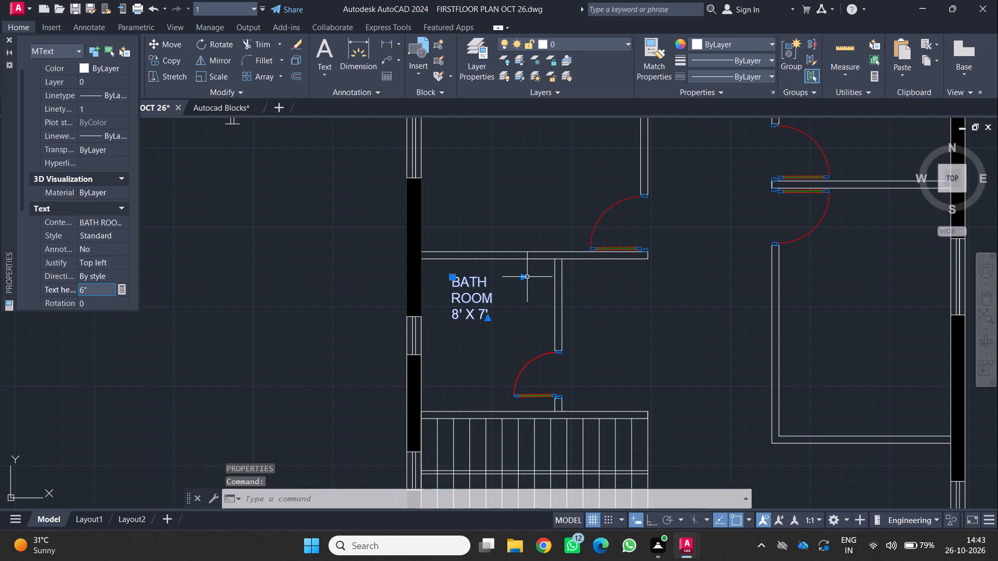
Widen the BATH ROOM label's text frame to the east so the room name fits on one line.
left_click_drag(521, 276, 568, 276)
left_click(567, 275)
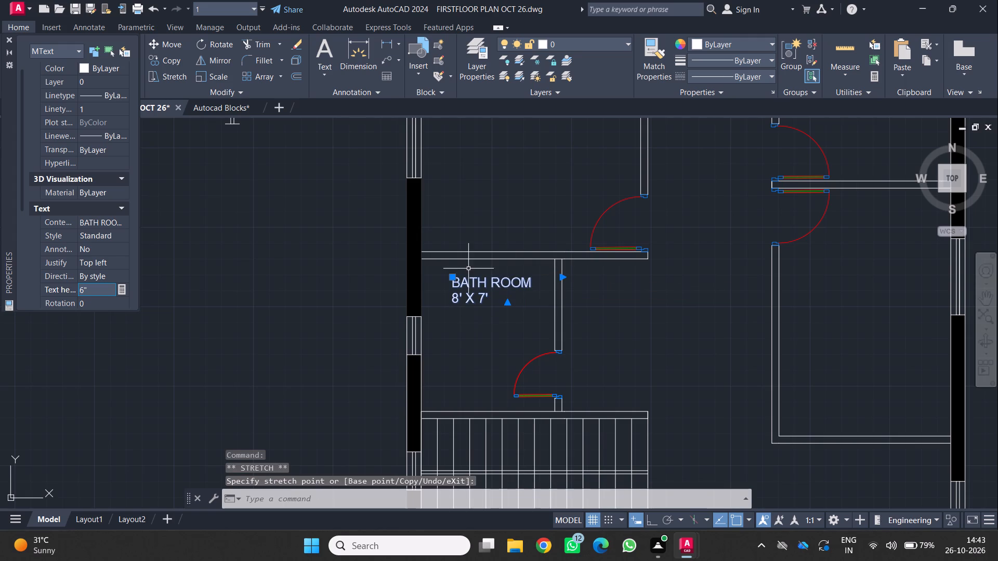
Add a two-line multiline text label reading BED ROOM and 11'6" X 10'6" in the west room directly north of the BATH ROOM.
key("Escape")
scroll(528, 315, "down", 1)
middle_click_drag(514, 316, 419, 324)
middle_click(419, 324)
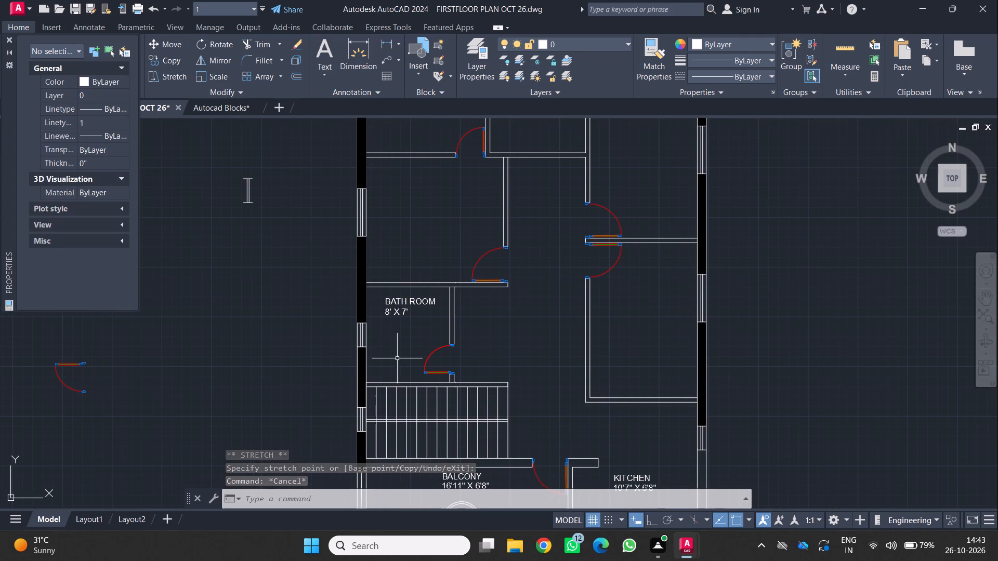
middle_click_drag(431, 284, 419, 343)
middle_click(419, 343)
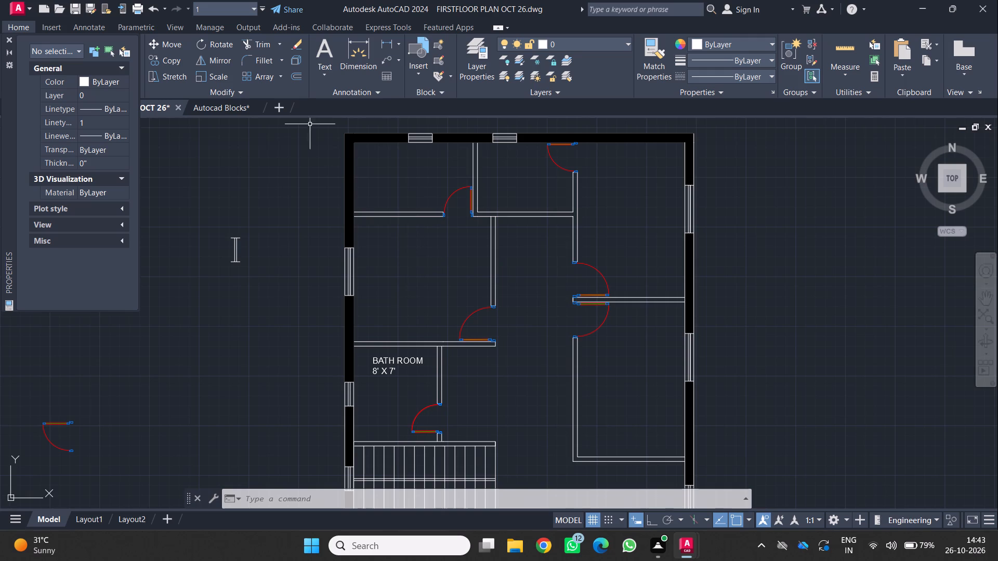
left_click(7, 39)
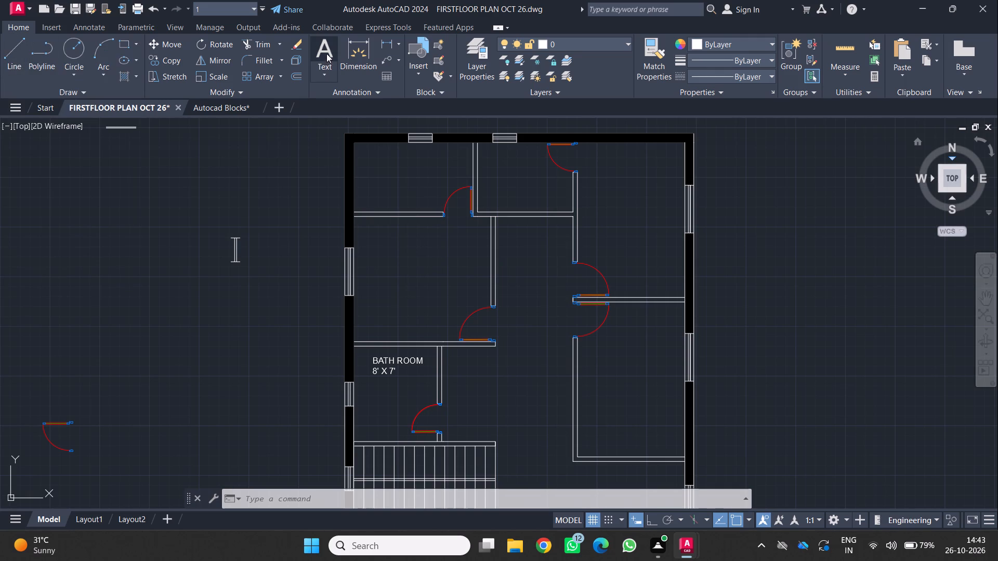
left_click(326, 52)
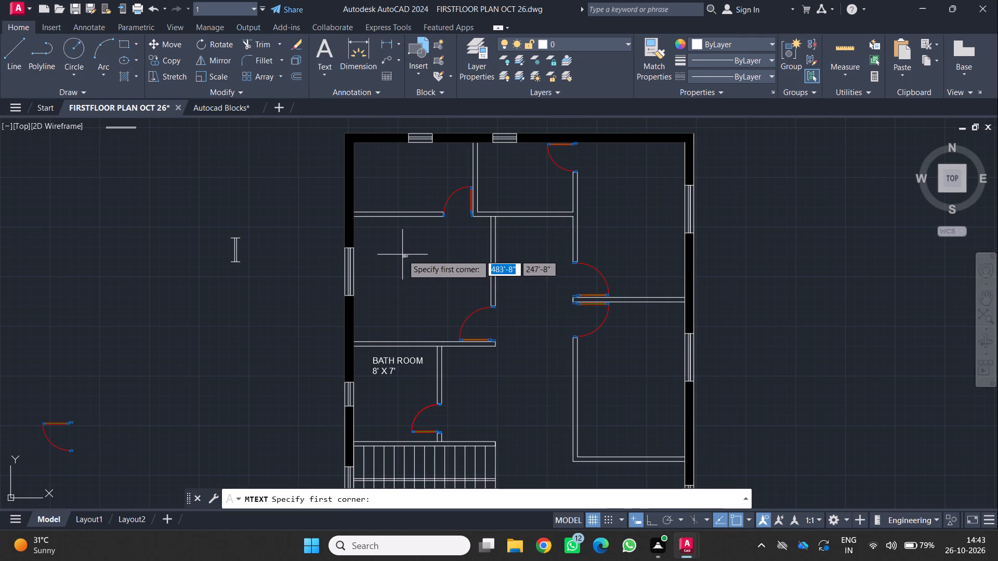
left_click(402, 255)
left_click(472, 270)
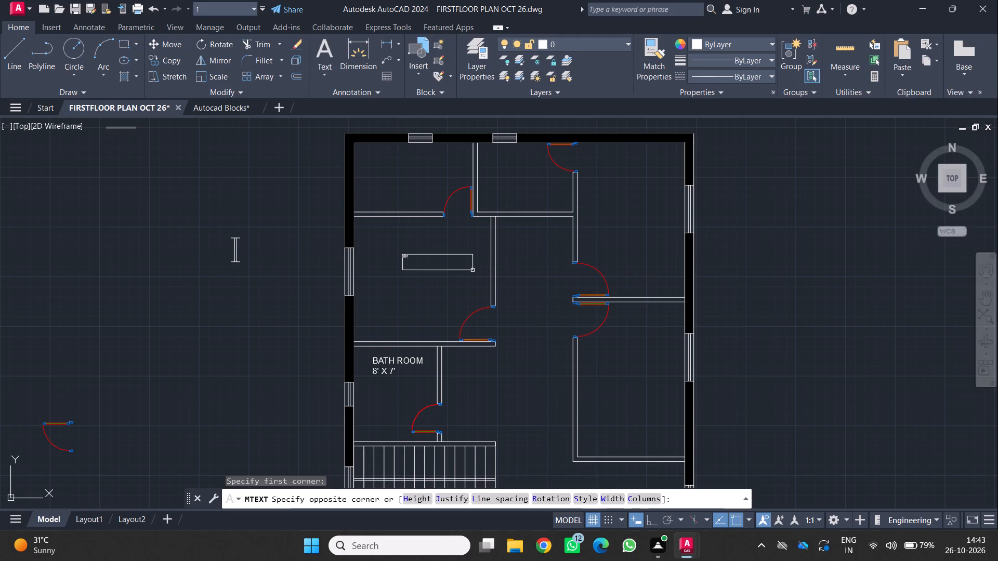
key("b")
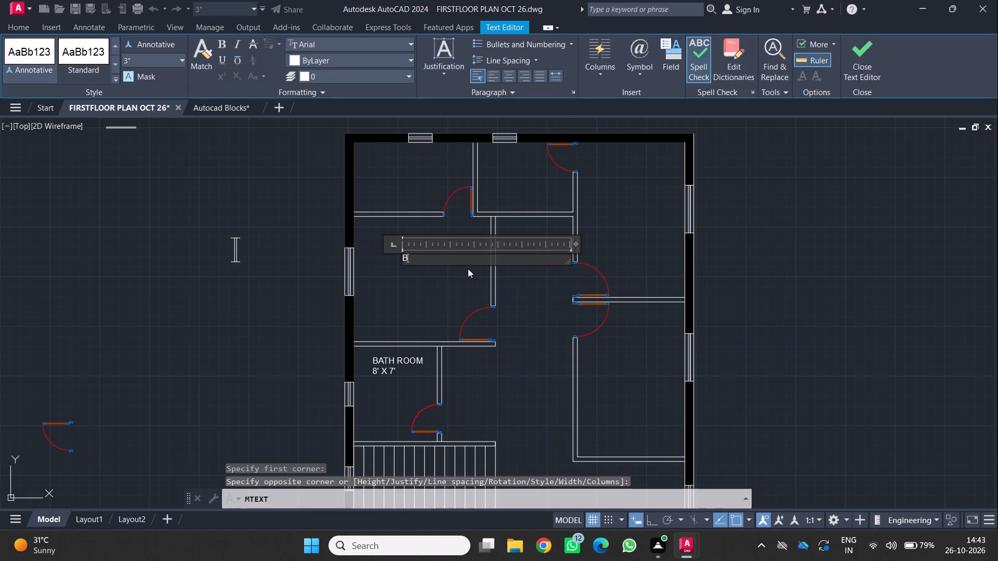
type("ED")
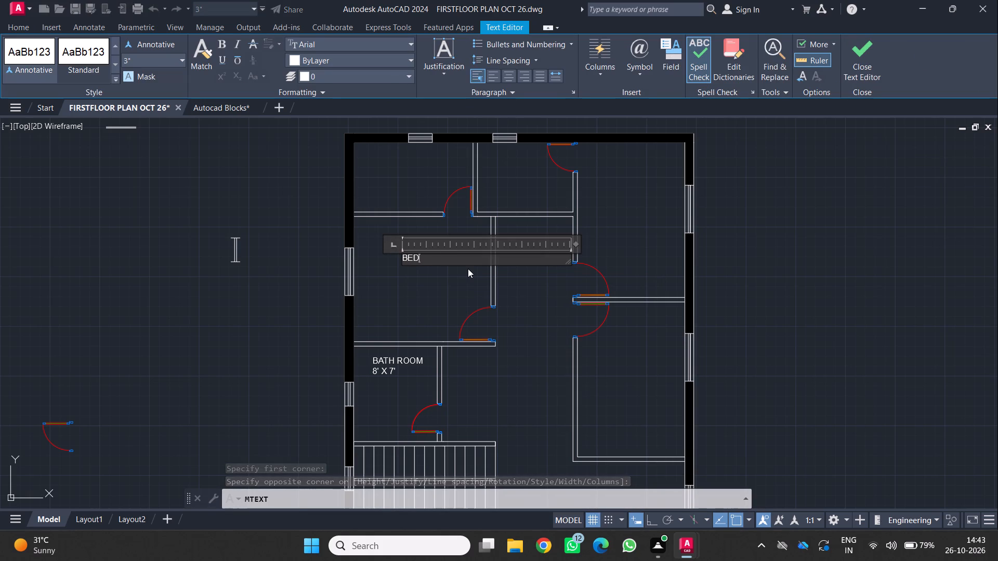
key("space")
type("ROOO")
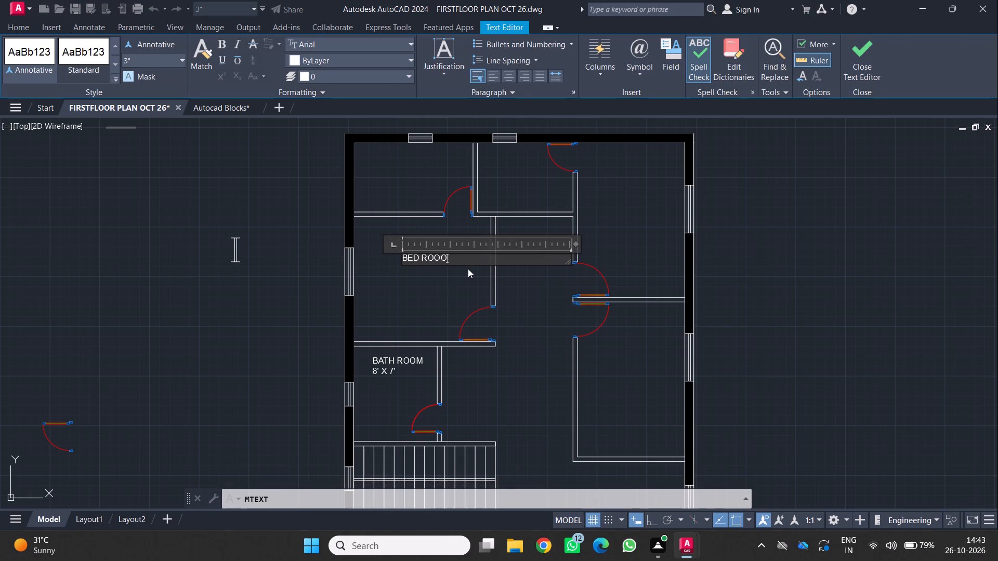
key("BackSpace")
type("M")
key("space")
key("BackSpace")
key("Return")
type("11'6")
key("shift+quotedbl")
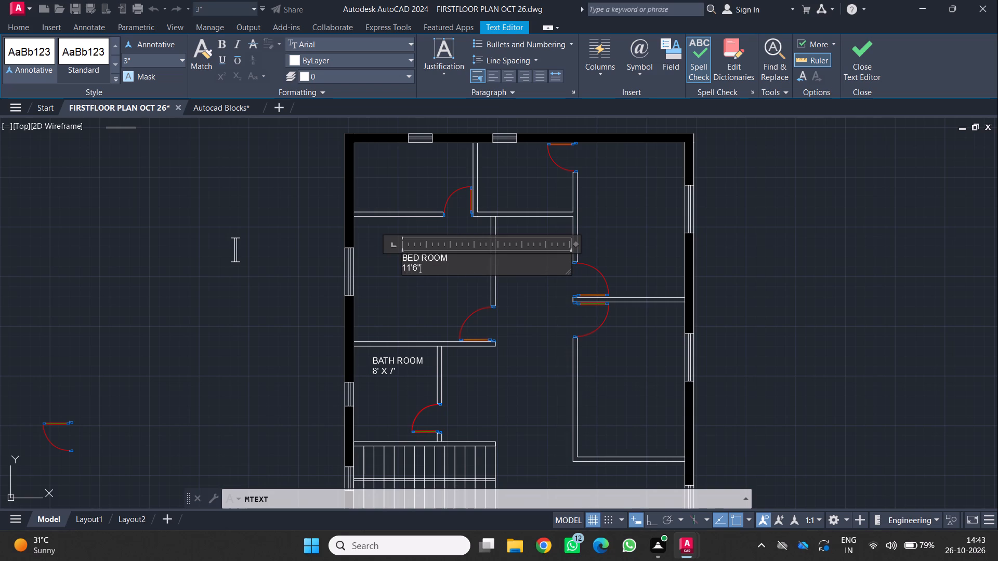
key("v")
key("BackSpace")
key("space")
type("X")
key("space")
type("10'6")
key("shift+quotedbl")
left_click(423, 285)
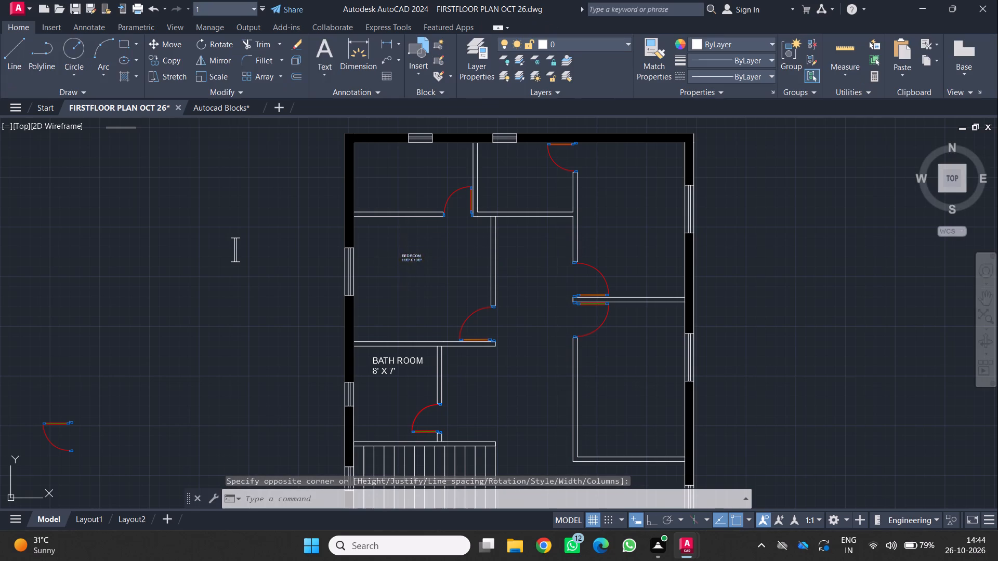
Set the text height of the BED ROOM label to 6" in its properties.
left_click(413, 258)
key("p")
key("r")
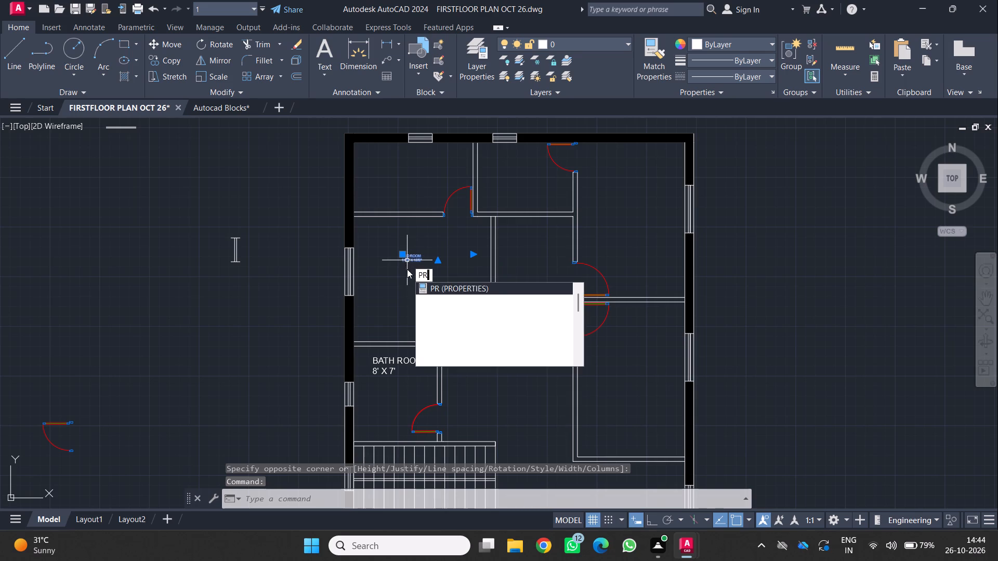
key("Return")
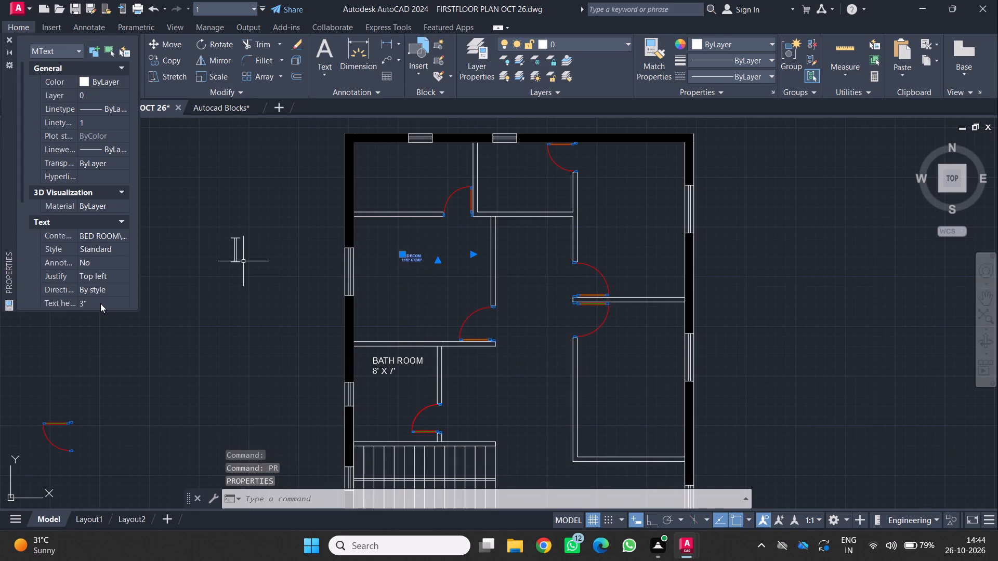
left_click(102, 303)
key("6")
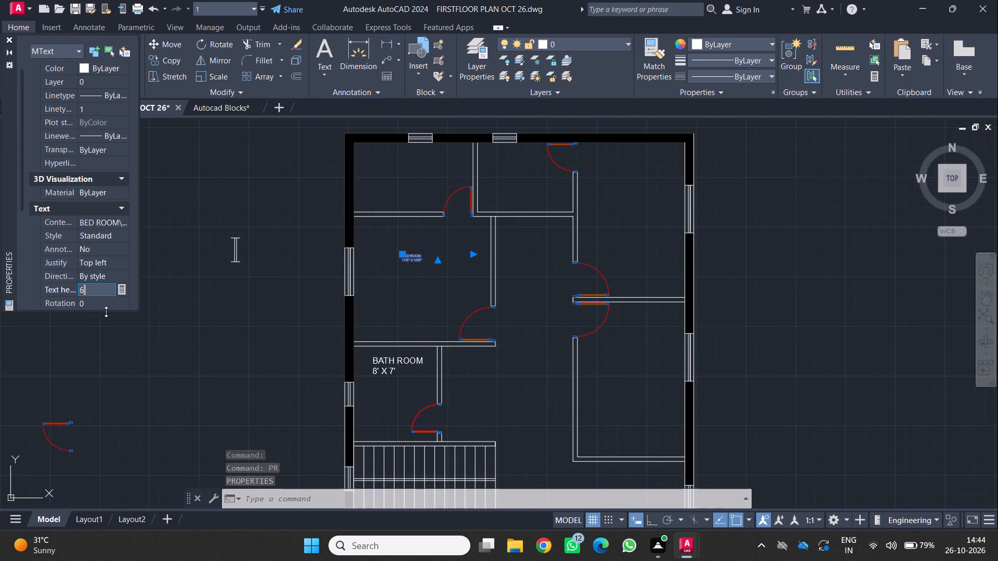
key("Return")
left_click(220, 351)
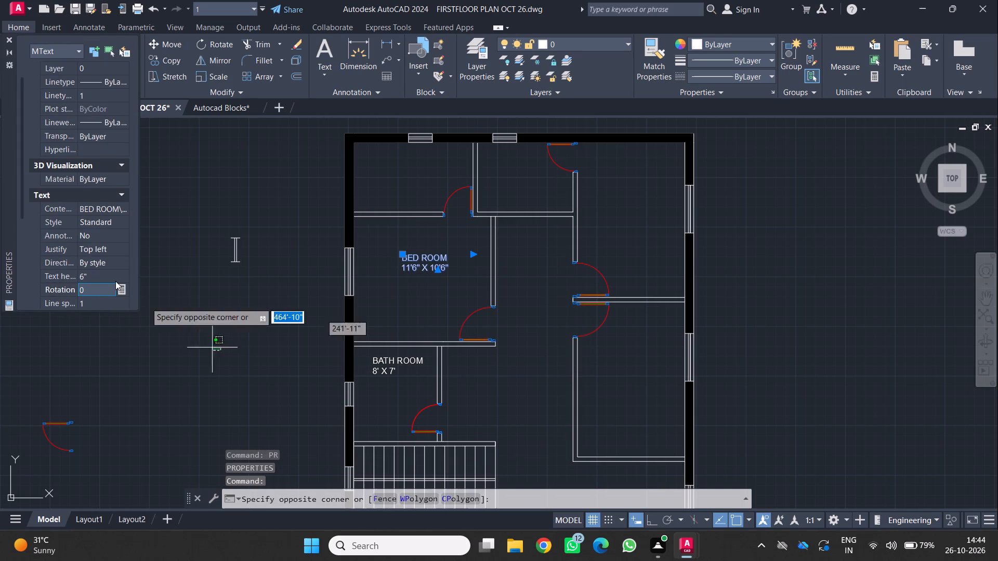
key("Escape")
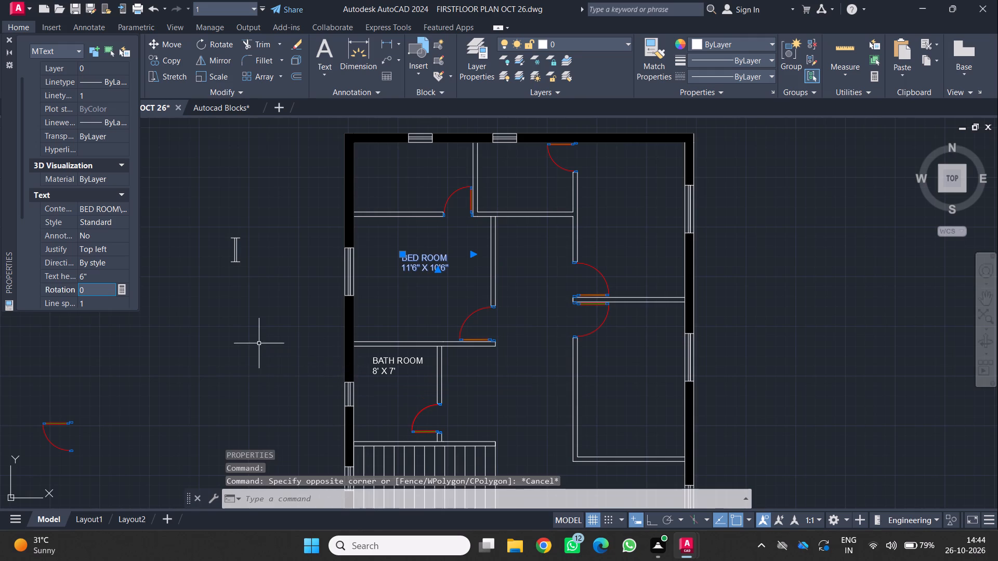
left_click(258, 343)
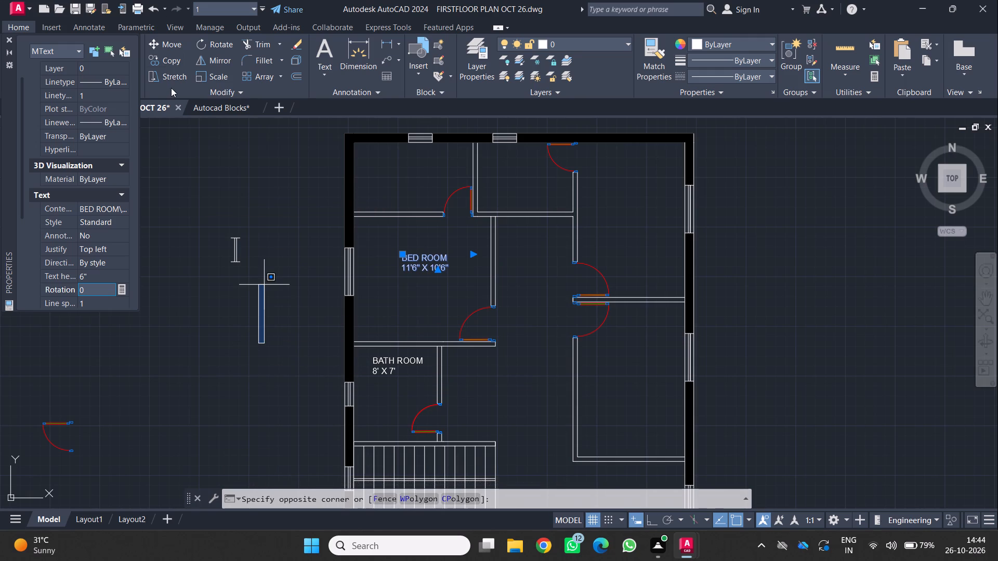
key("Escape")
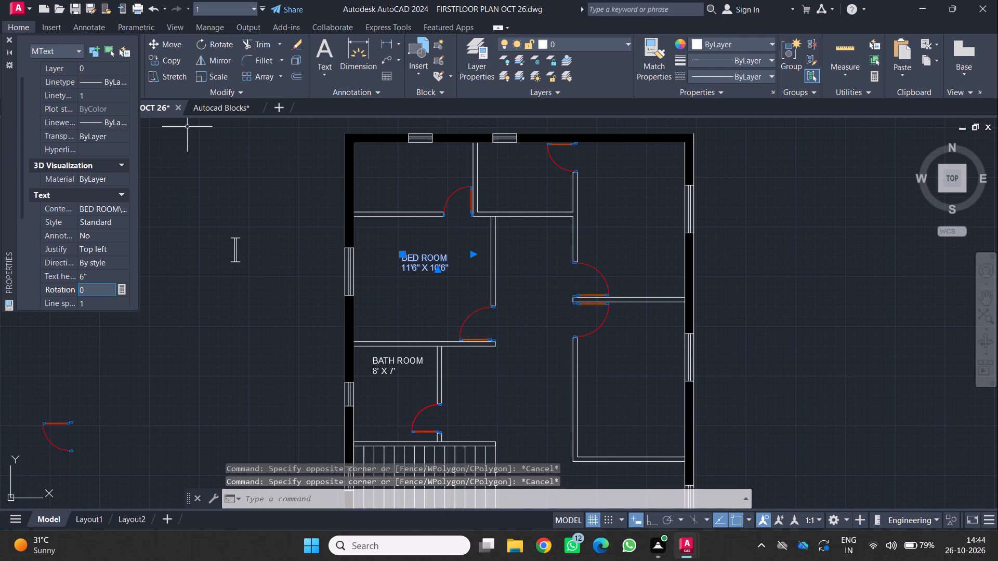
left_click(6, 36)
key("Escape")
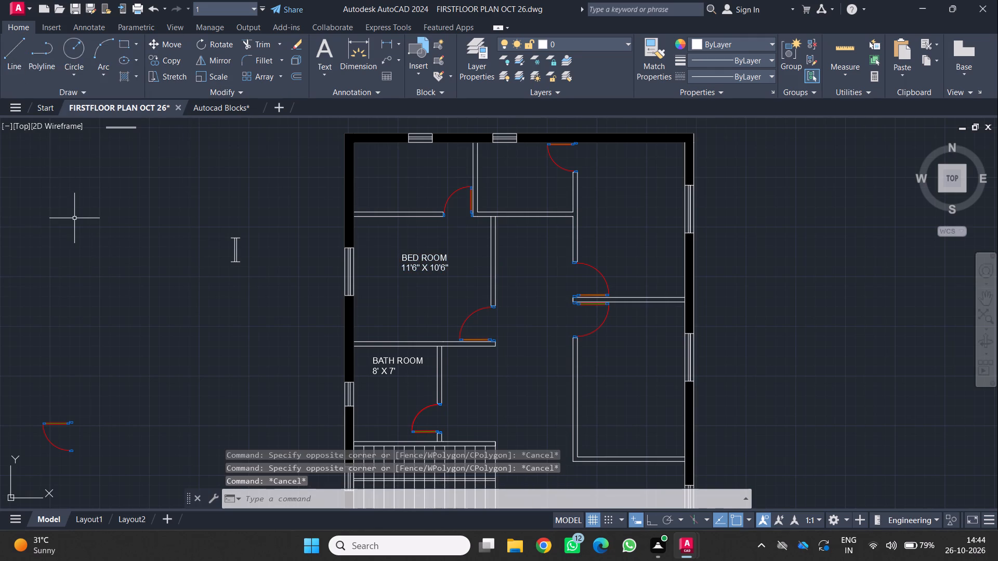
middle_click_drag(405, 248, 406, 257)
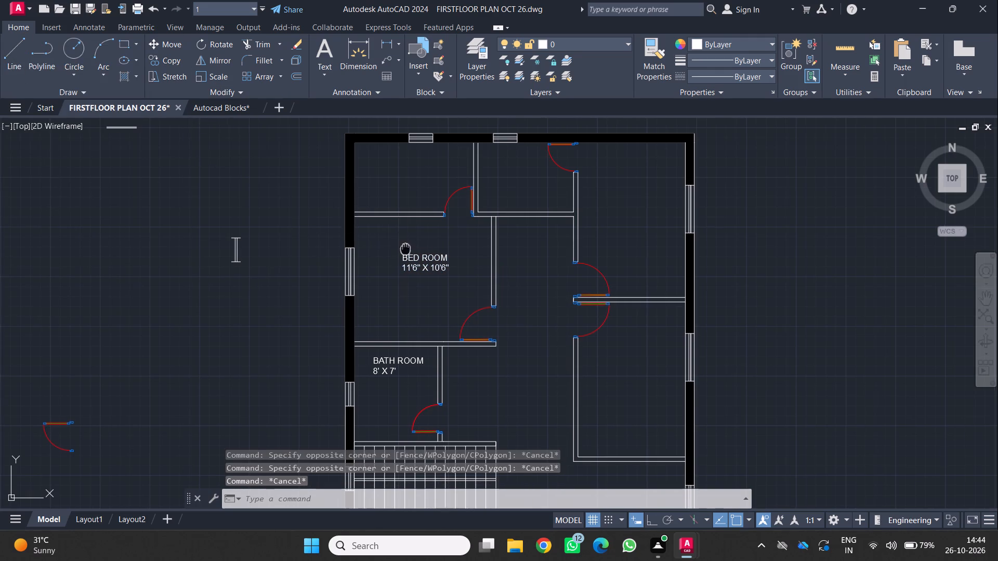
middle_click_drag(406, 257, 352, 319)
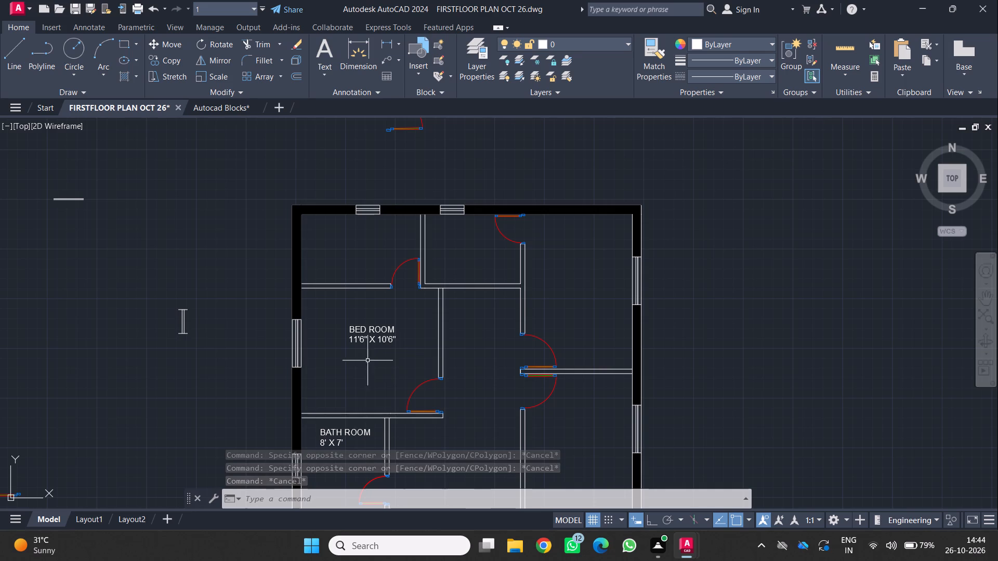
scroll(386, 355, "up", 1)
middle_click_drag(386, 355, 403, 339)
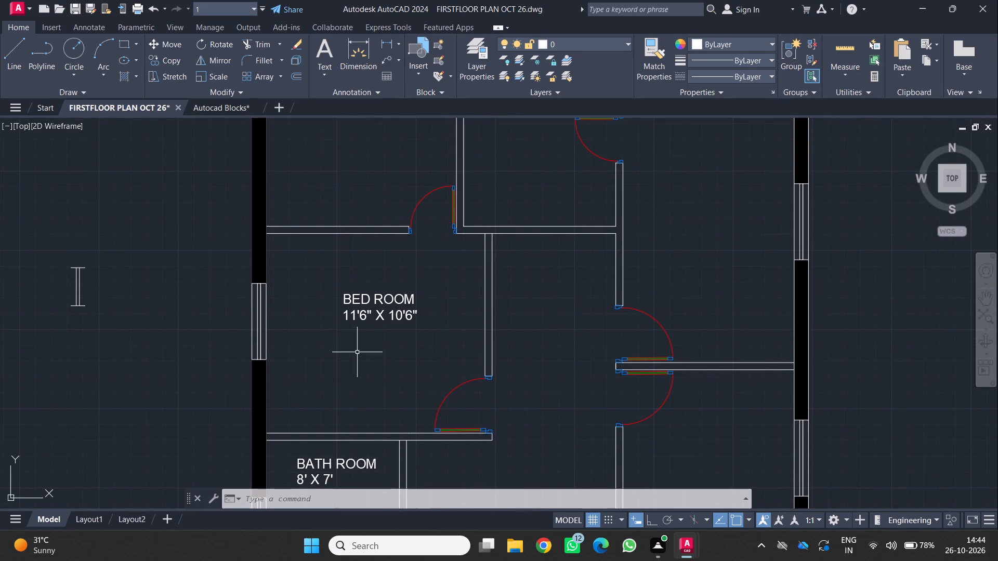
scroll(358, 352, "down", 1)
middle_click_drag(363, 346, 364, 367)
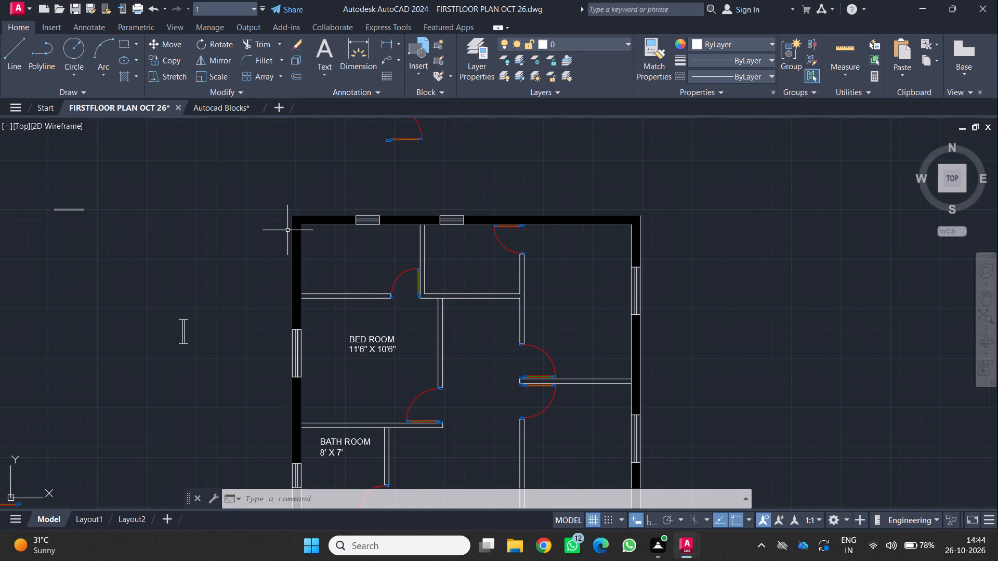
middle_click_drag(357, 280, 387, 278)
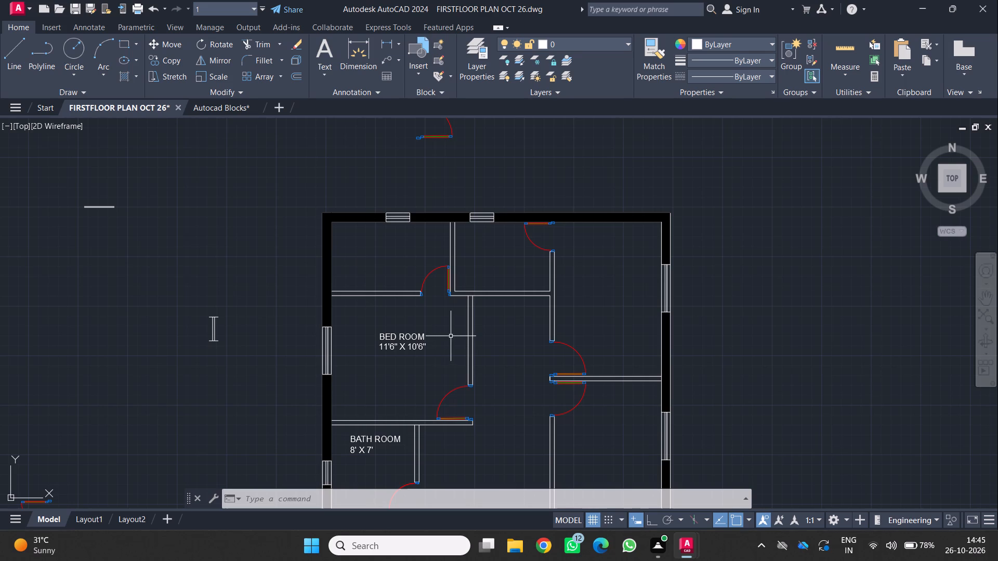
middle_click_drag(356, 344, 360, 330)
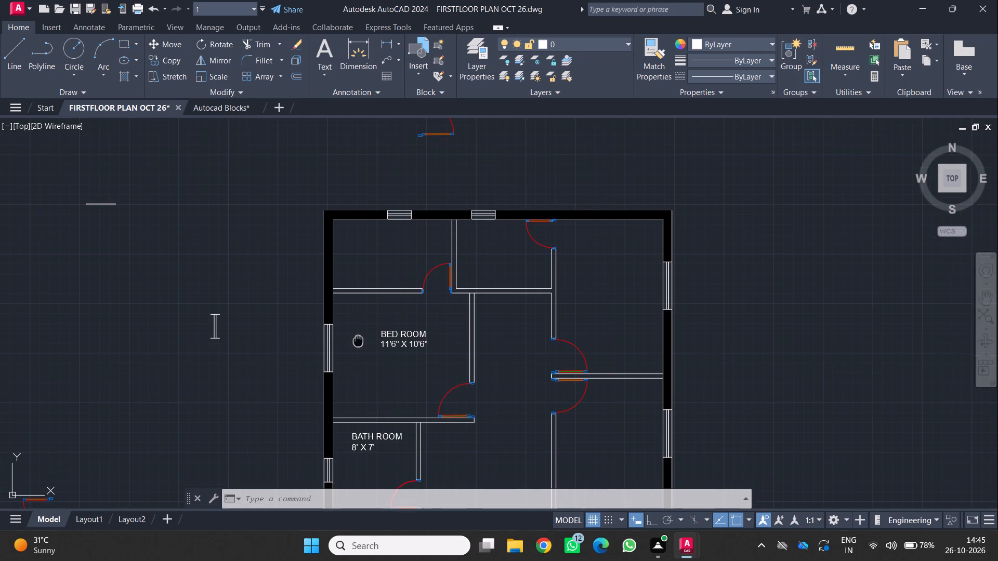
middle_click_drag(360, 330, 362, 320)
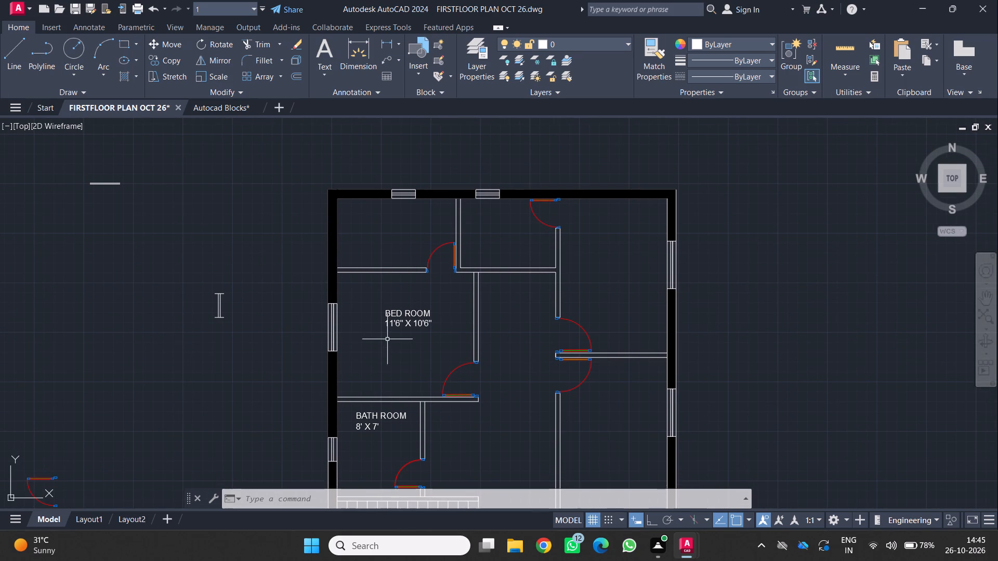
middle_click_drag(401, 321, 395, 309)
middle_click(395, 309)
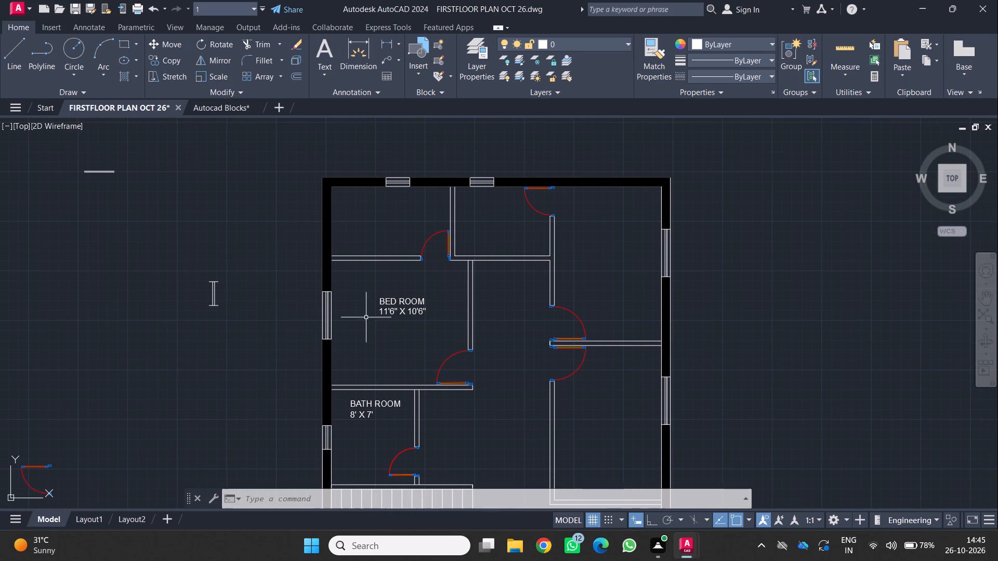
Copy the BED ROOM label north into the room in the plan's northwest corner.
left_click(388, 305)
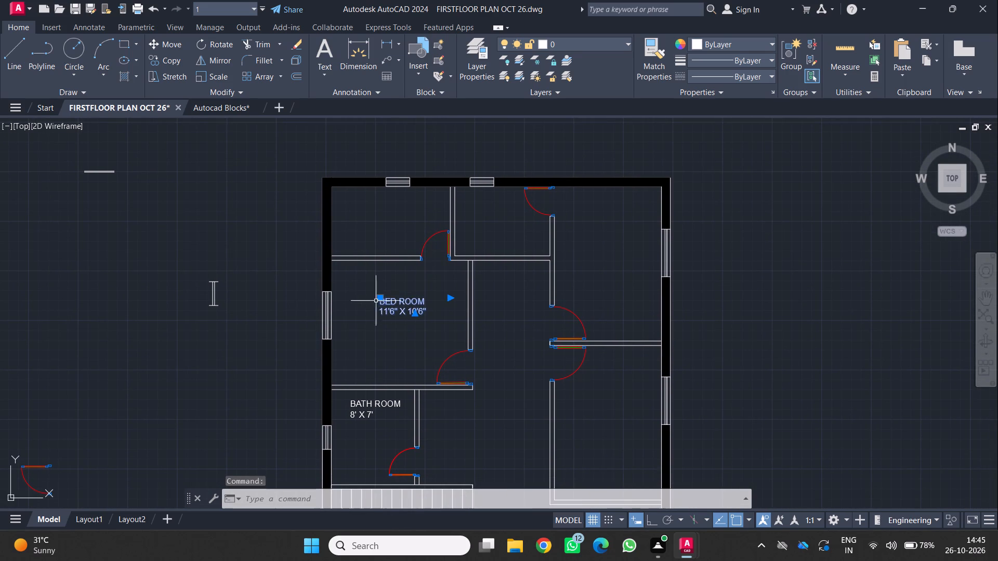
key("c")
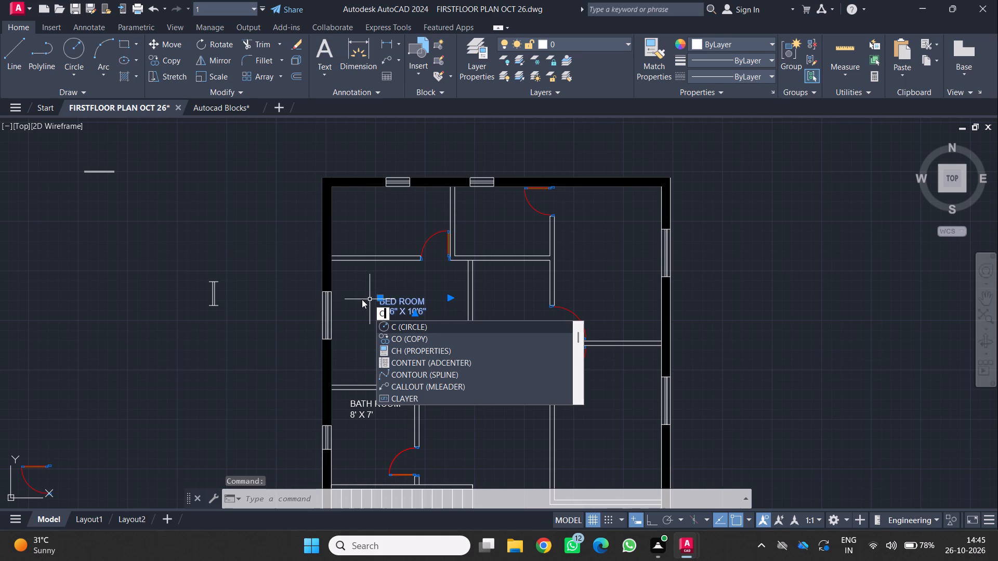
key("p")
key("Return")
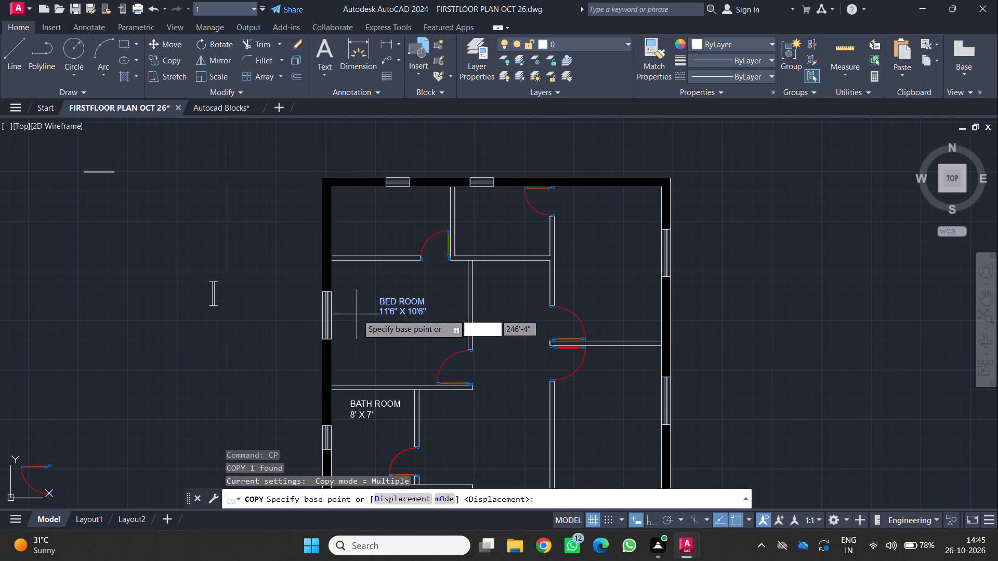
left_click(380, 314)
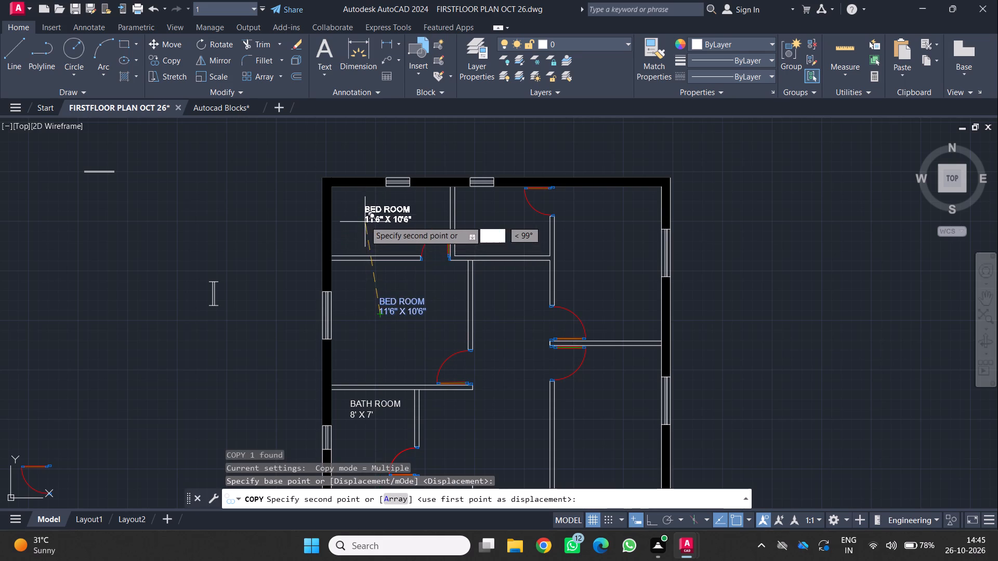
left_click(364, 218)
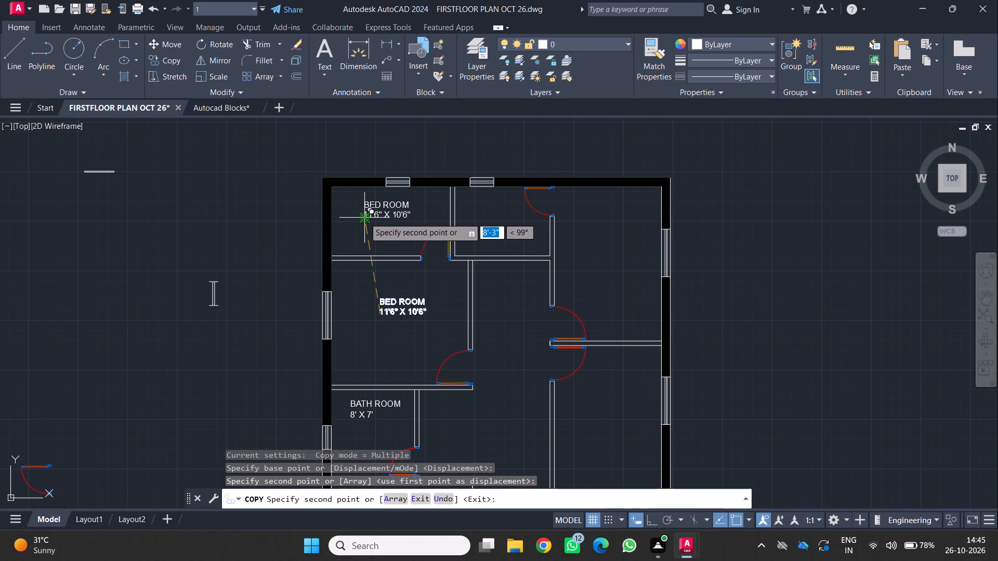
key("space")
Change the room name in the northwest corner room's copied label to BATH ROOM.
double_click(382, 215)
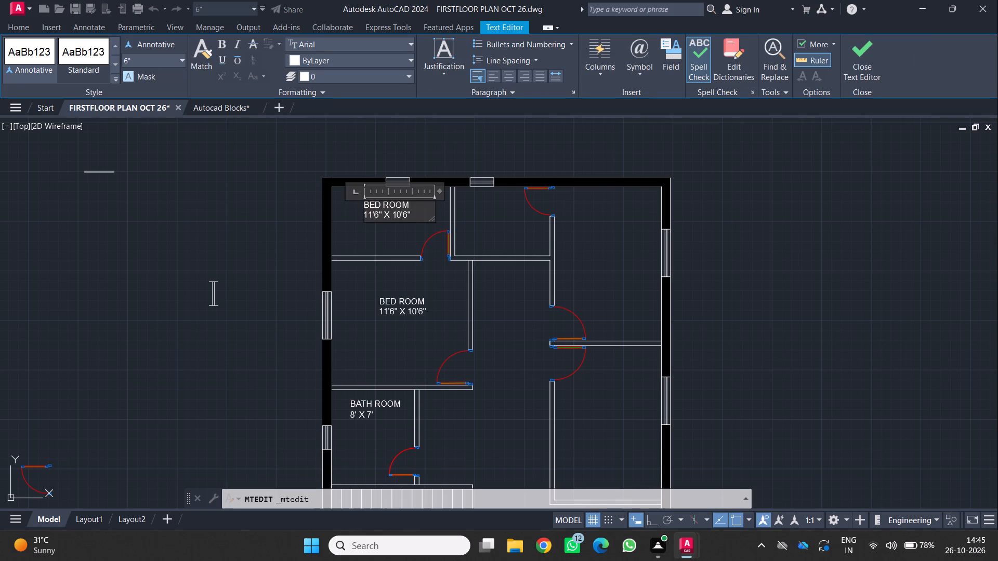
left_click(381, 205)
key("BackSpace")
key("BackSpace")
key("a")
type("TH")
Change the size line of the northwest BATH ROOM label to 10' X 5'10".
left_click(373, 216)
key("BackSpace")
key("0")
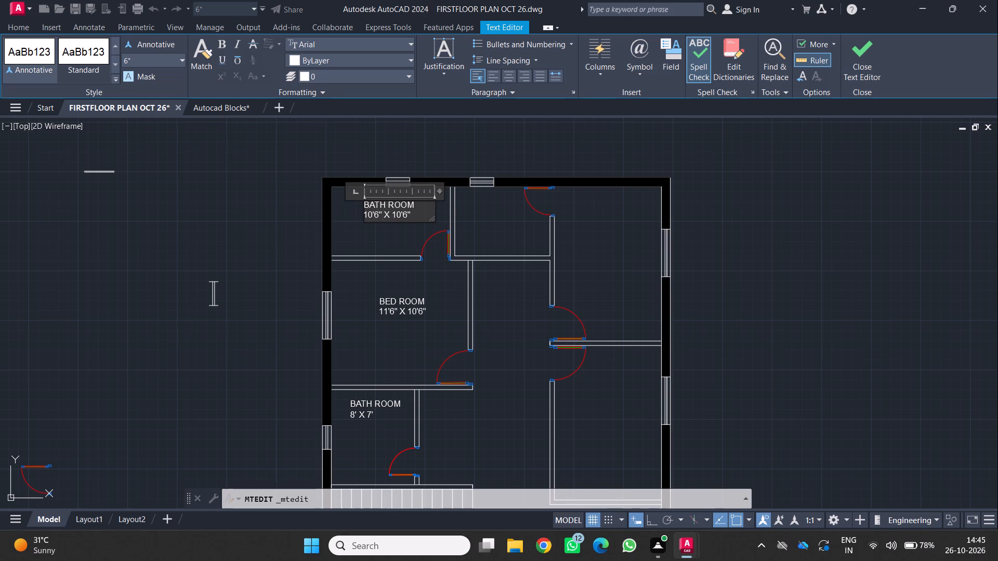
left_click(382, 218)
key("BackSpace")
key("ctrl+BackSpace")
key("1")
type("0'")
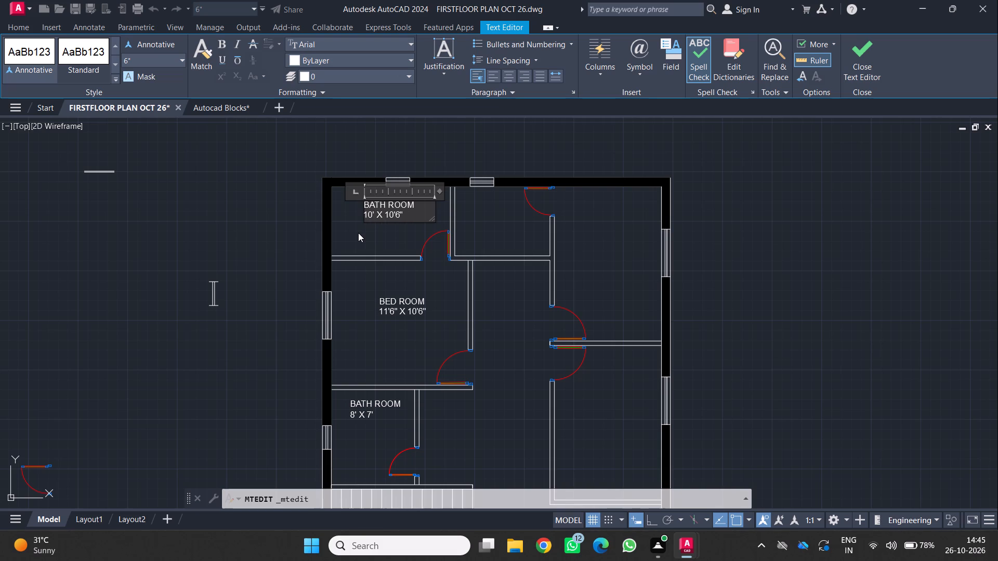
left_click(392, 214)
key("BackSpace")
key("BackSpace")
key("5")
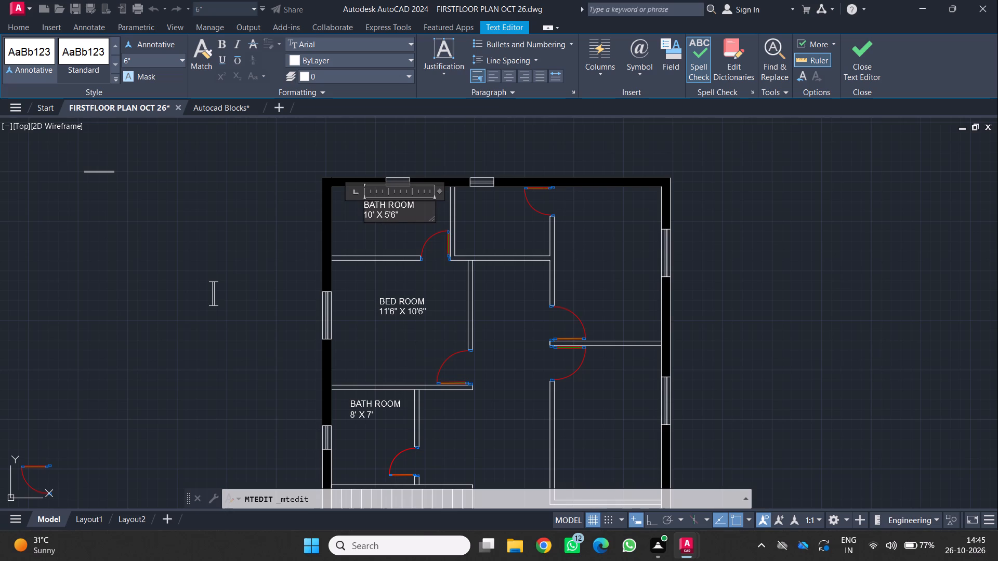
left_click(393, 215)
key("BackSpace")
key("1")
key("0")
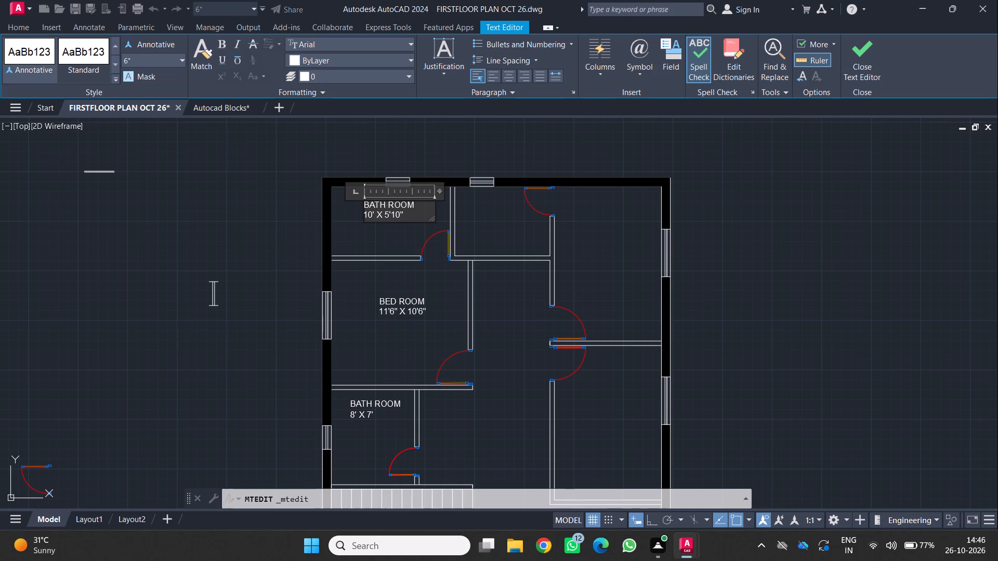
left_click(395, 229)
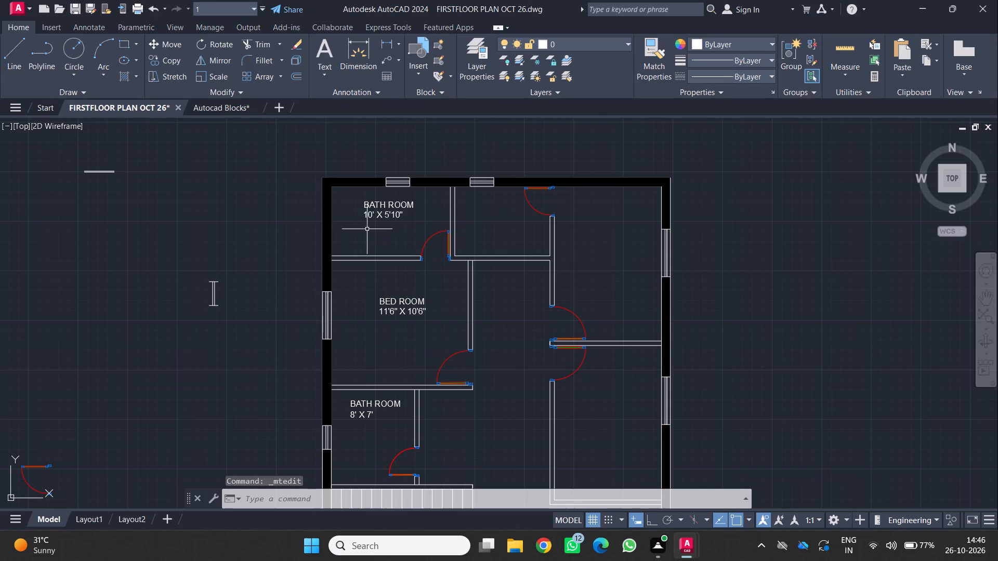
Copy the northwest BATH ROOM label into the small room directly east of it.
left_click(379, 215)
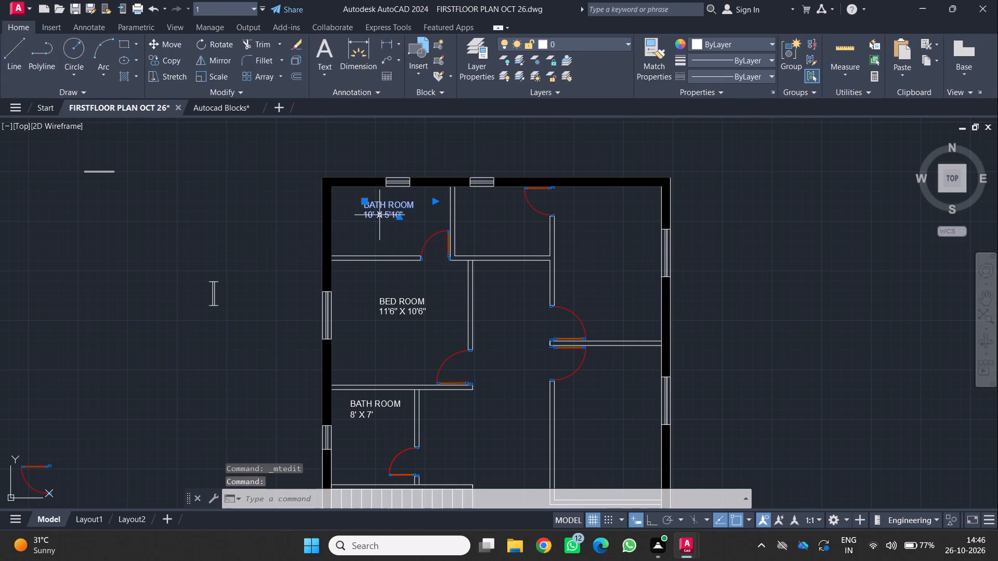
key("c")
key("p")
key("Return")
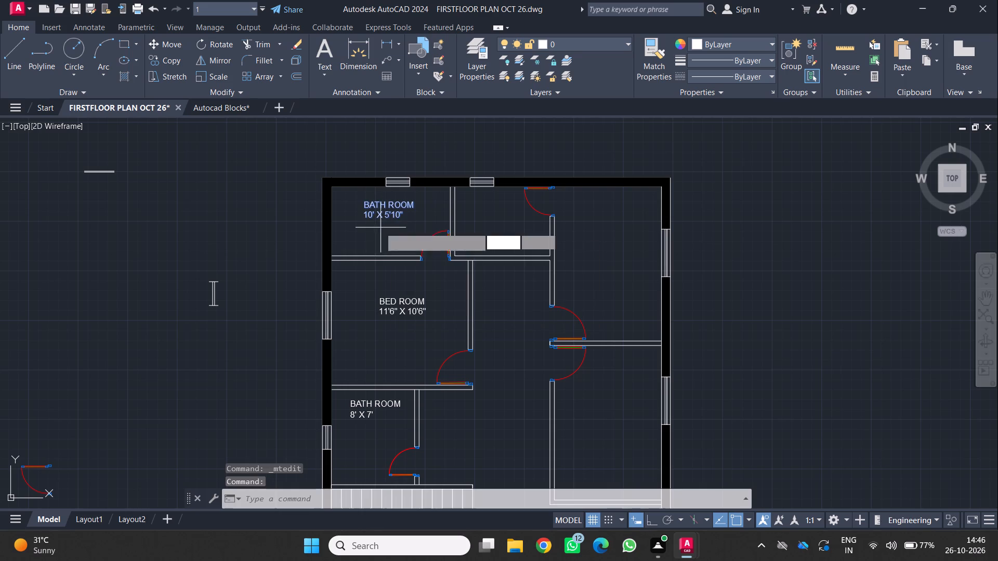
left_click(365, 220)
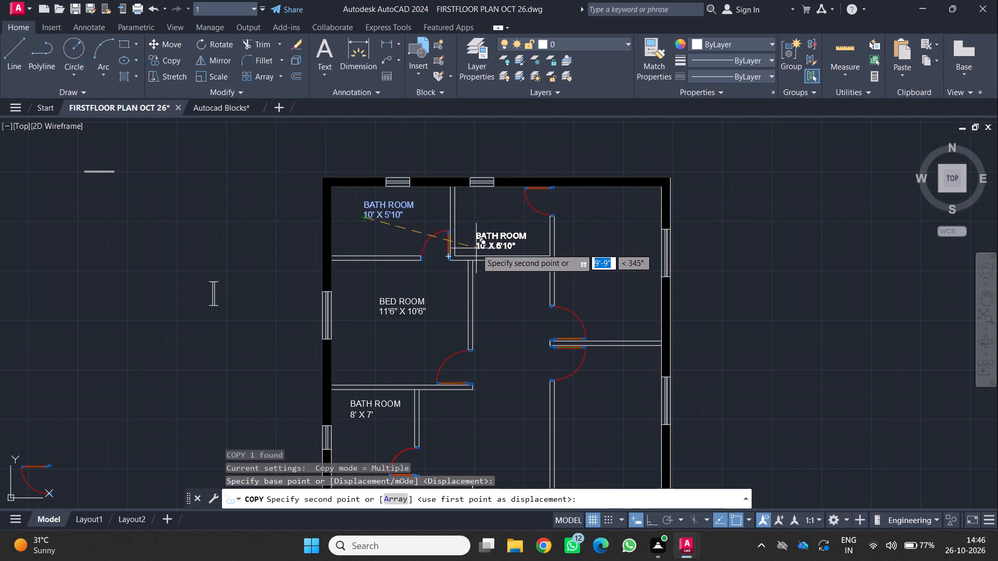
left_click(477, 248)
key("space")
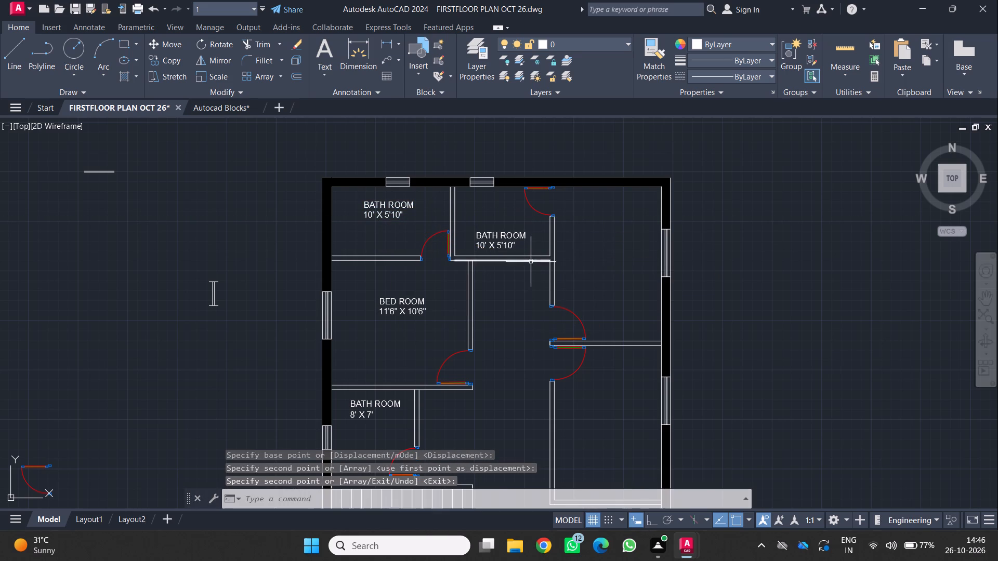
Change the size line of the copied BATH ROOM label in the north-middle room to 8' X 5'10".
left_click(490, 243)
left_click(490, 242)
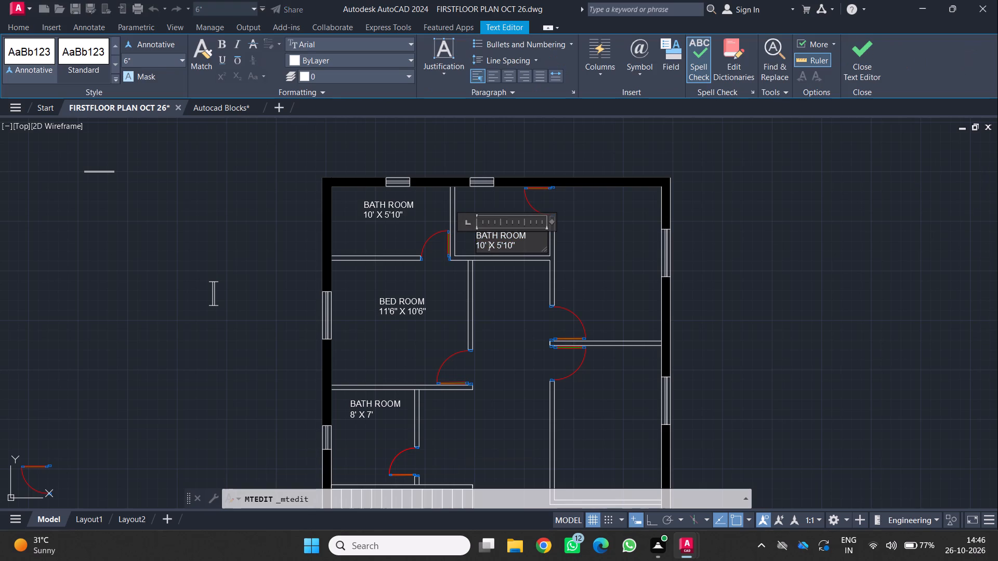
left_click(485, 245)
key("BackSpace")
key("BackSpace")
key("8")
left_click(508, 274)
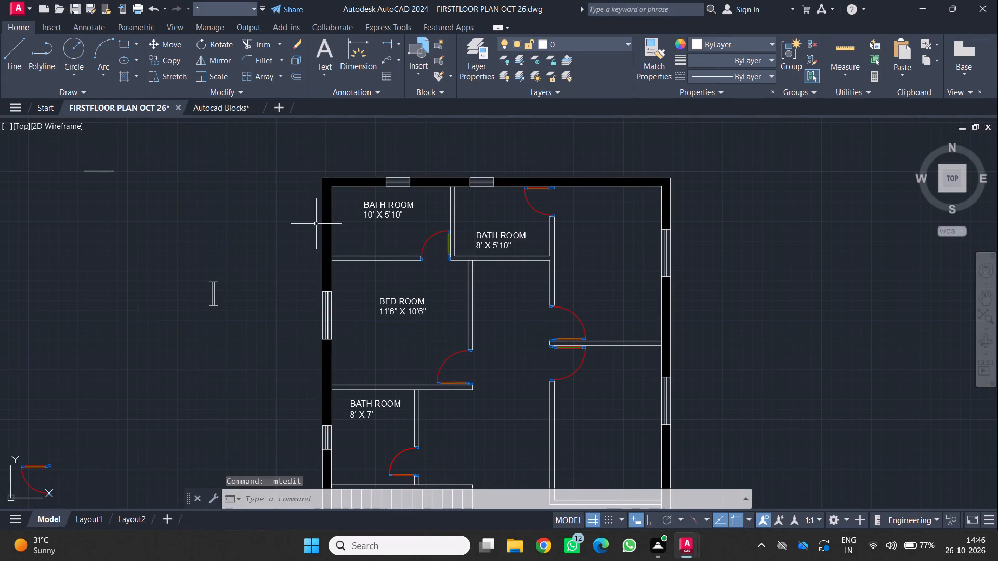
Copy the 8' X 5'10" BATH ROOM label into the northeast corner room.
left_click(504, 241)
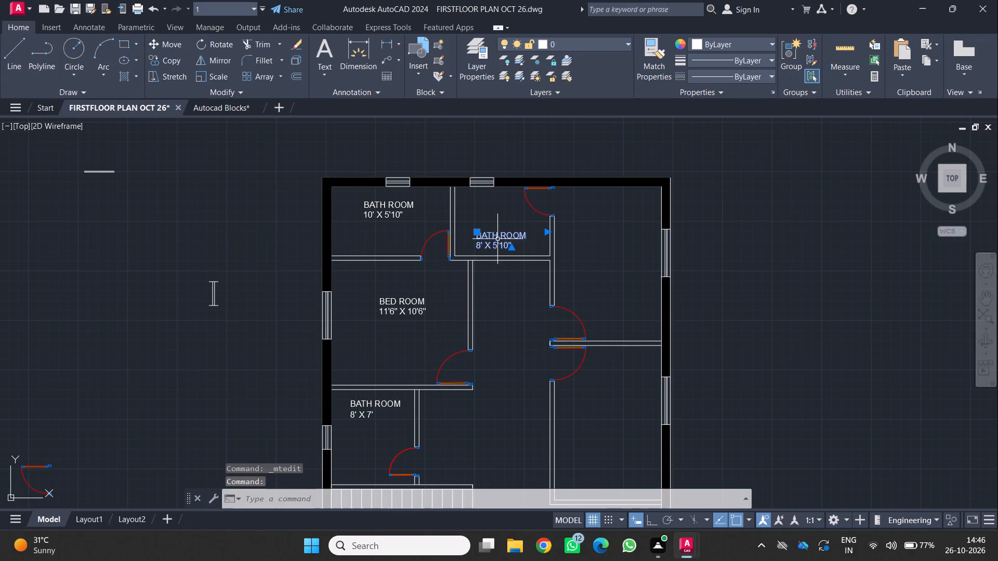
key("c")
key("p")
key("Return")
left_click(492, 239)
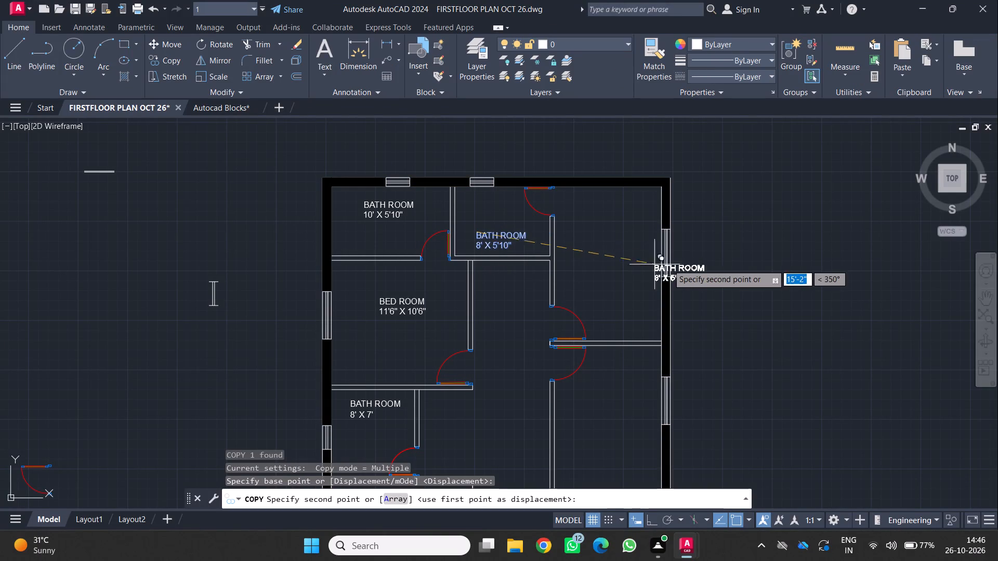
left_click(587, 255)
key("space")
Change the room name in the northeast room's copied label to BED ROOM.
double_click(629, 262)
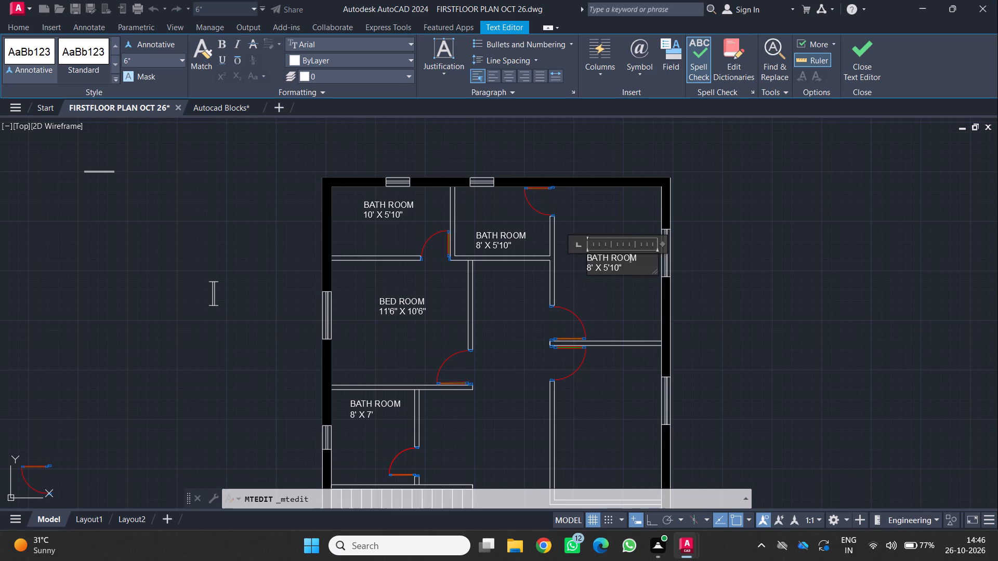
left_click(609, 259)
key("BackSpace")
key("BackSpace")
key("BackSpace")
key("e")
key("d")
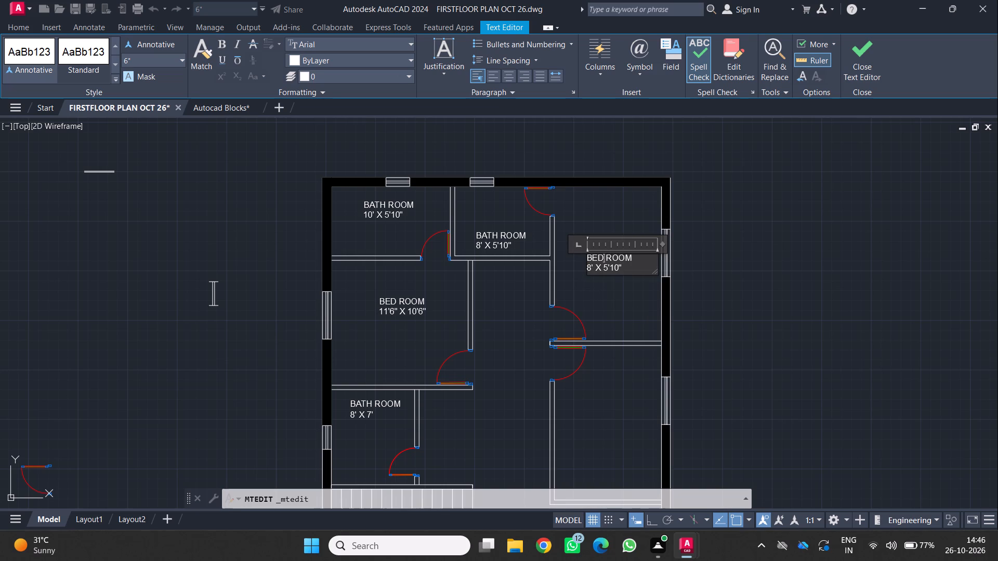
Change the size line of the northeast BED ROOM label to 9' X 13'.
left_click(590, 268)
key("BackSpace")
key("9")
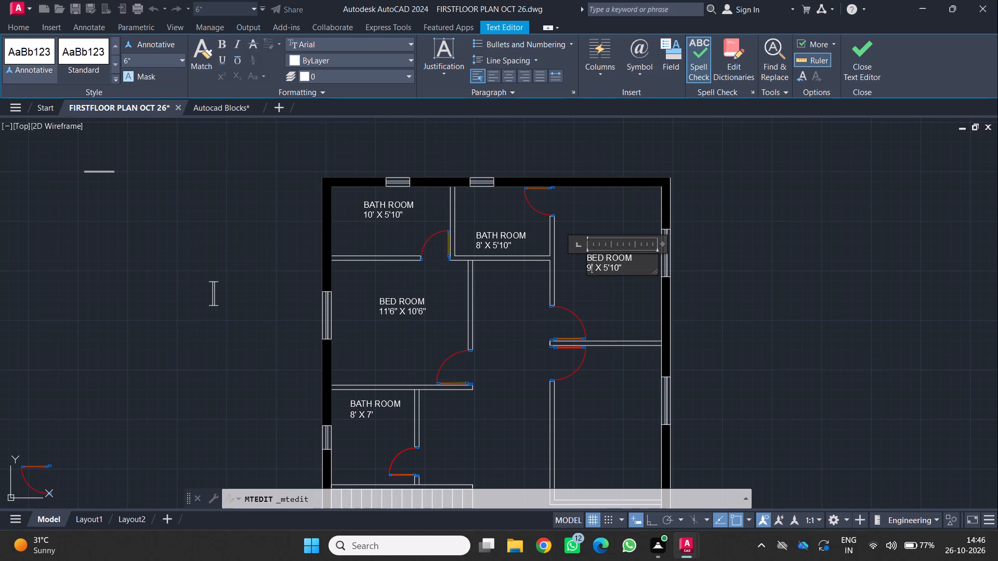
left_click(622, 267)
key("BackSpace")
key("BackSpace")
key("BackSpace")
key("BackSpace")
key("BackSpace")
key("1")
key("3")
key("apostrophe")
left_click(623, 297)
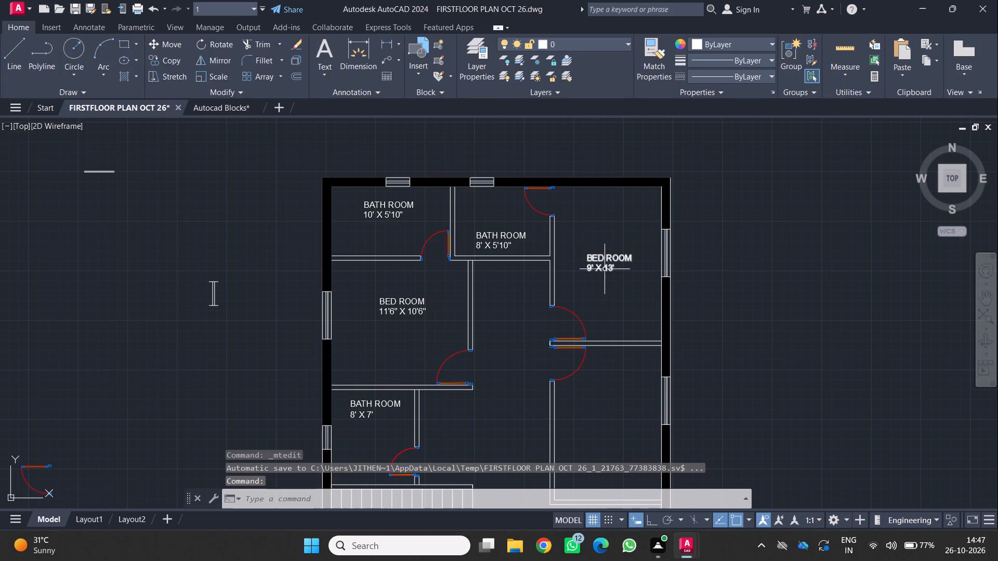
Copy the northeast BED ROOM label into the room directly south of it.
middle_click_drag(609, 280, 581, 230)
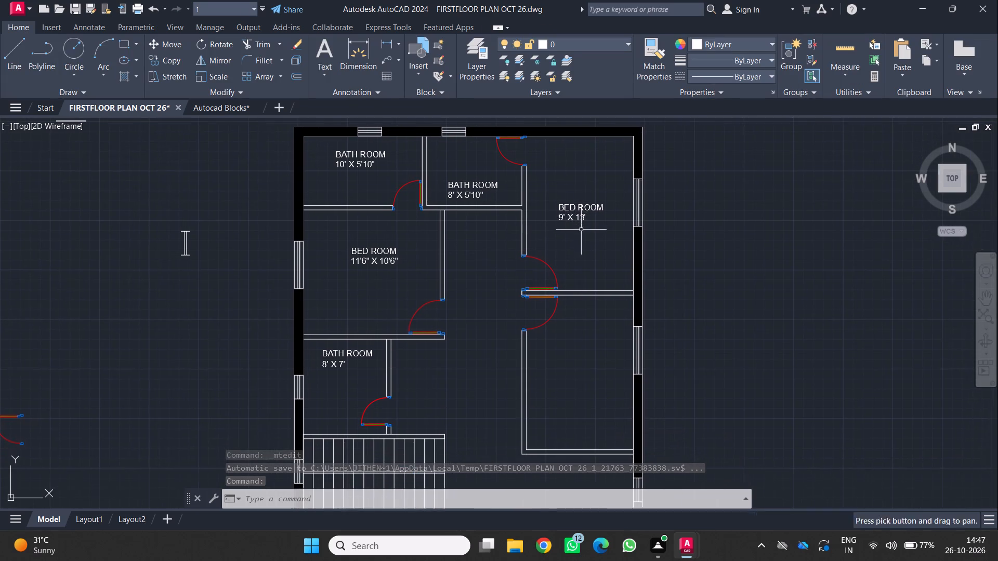
left_click(571, 206)
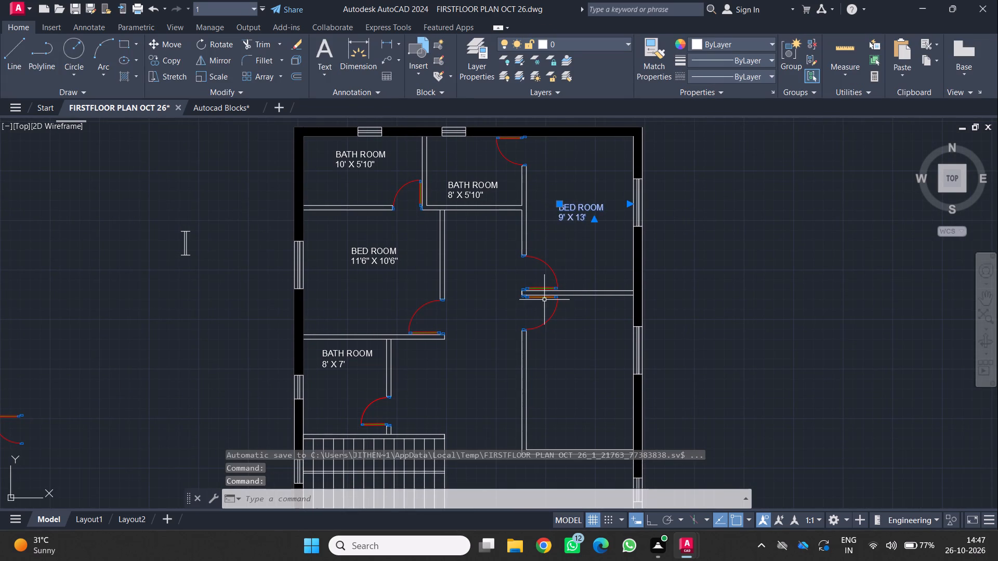
type("CP")
key("Return")
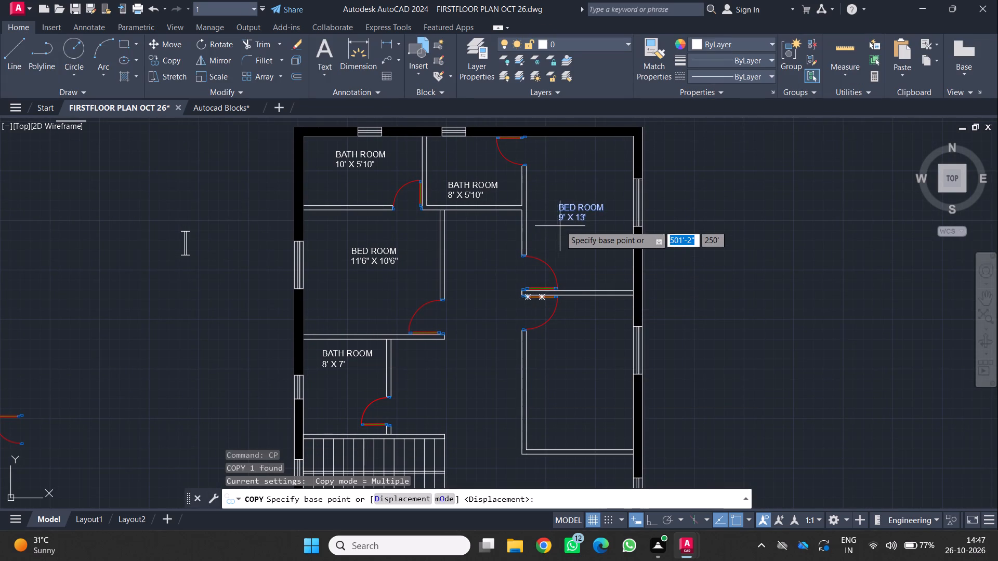
left_click_drag(562, 223, 561, 229)
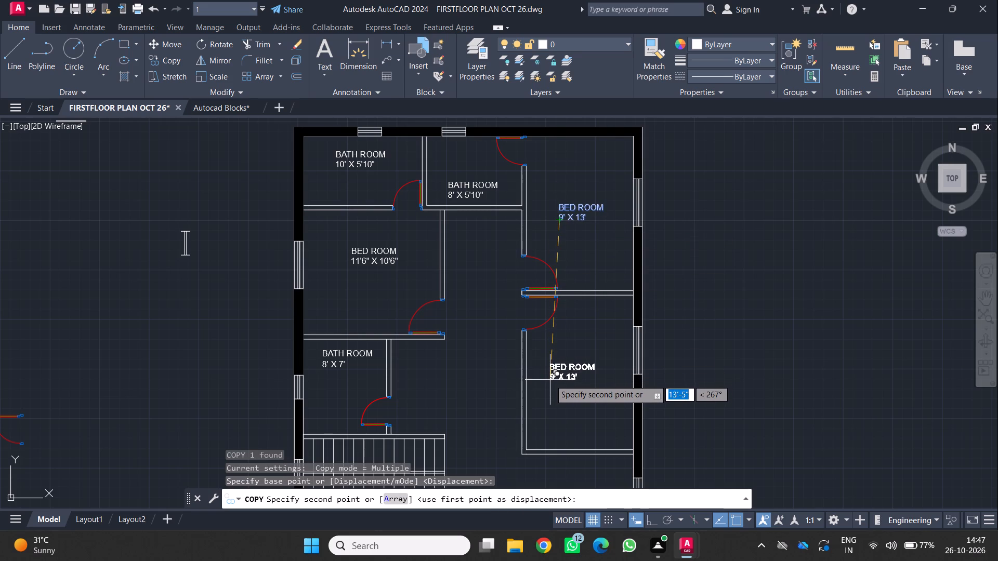
left_click(557, 386)
key("space")
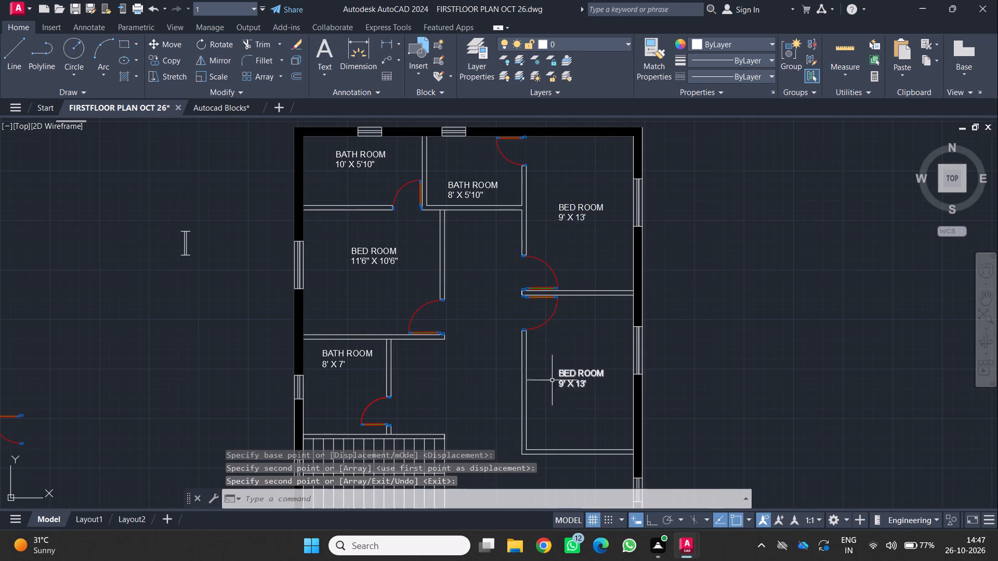
Open the copied BED ROOM label in the southern east-side room for text editing and exit the editor.
scroll(562, 387, "up", 1)
double_click(585, 369)
left_click(550, 388)
left_click(553, 384)
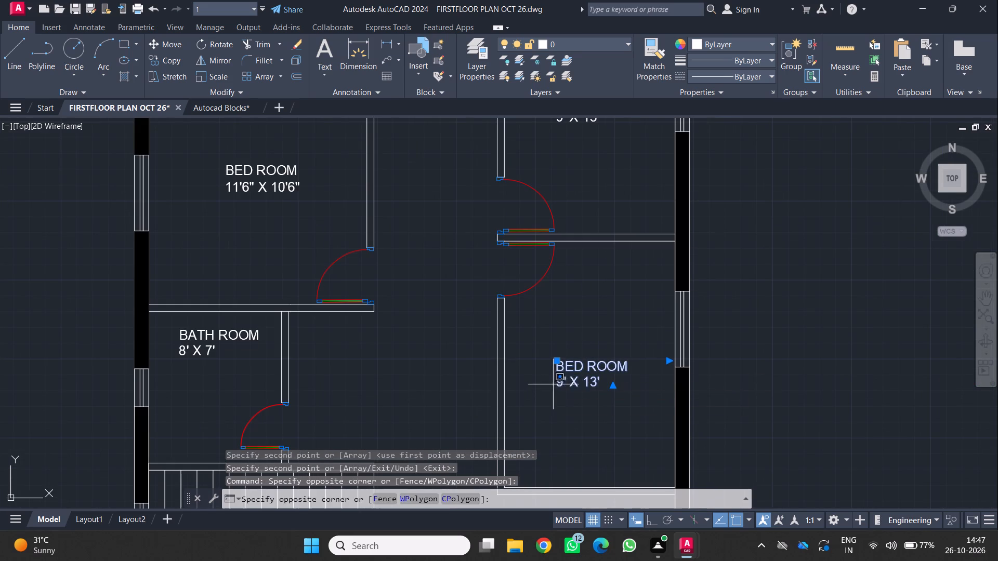
double_click(600, 378)
double_click(598, 372)
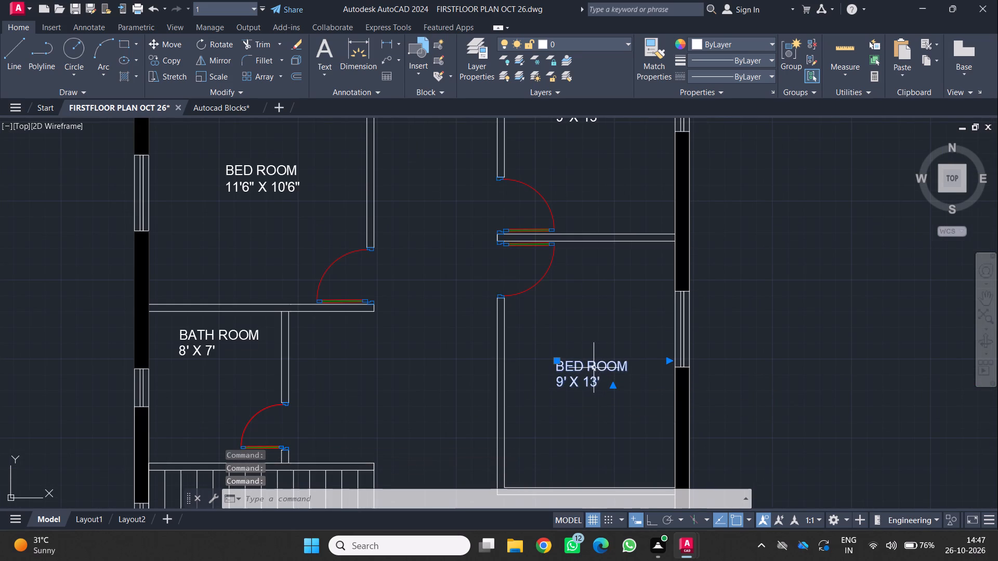
double_click(600, 378)
triple_click(583, 368)
left_click(580, 366)
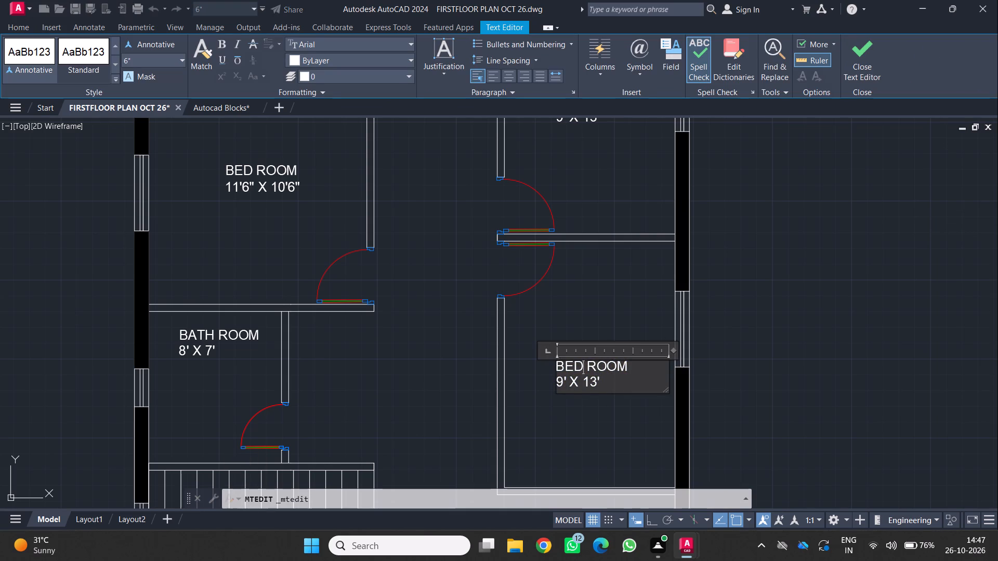
left_click(605, 410)
Insert the Toilet - Imperial block from the Architectural tool palette in the empty area west of the plan, and close the palette.
scroll(583, 371, "down", 1)
middle_click_drag(562, 389, 567, 339)
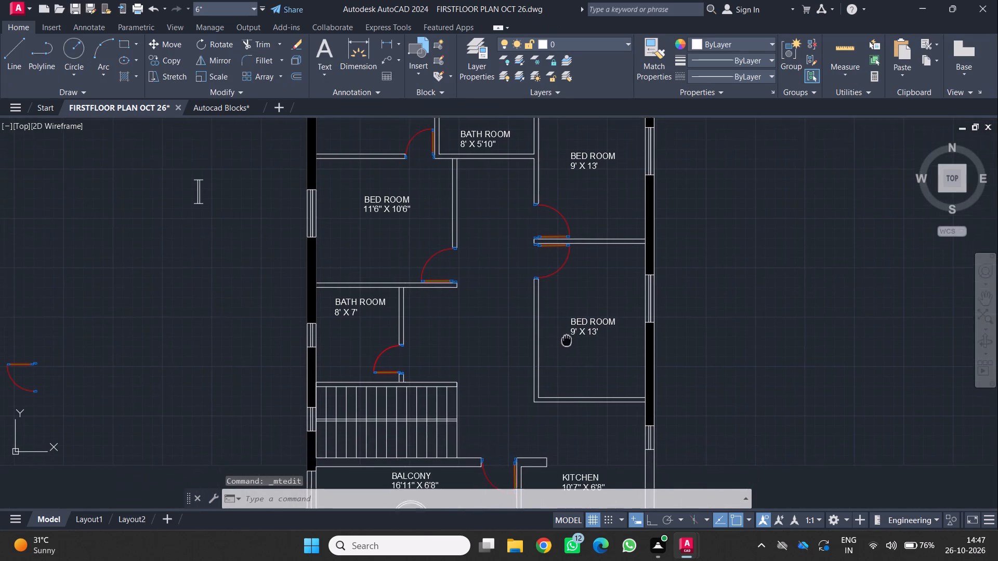
middle_click_drag(567, 339, 566, 331)
middle_click(566, 331)
scroll(559, 340, "down", 1)
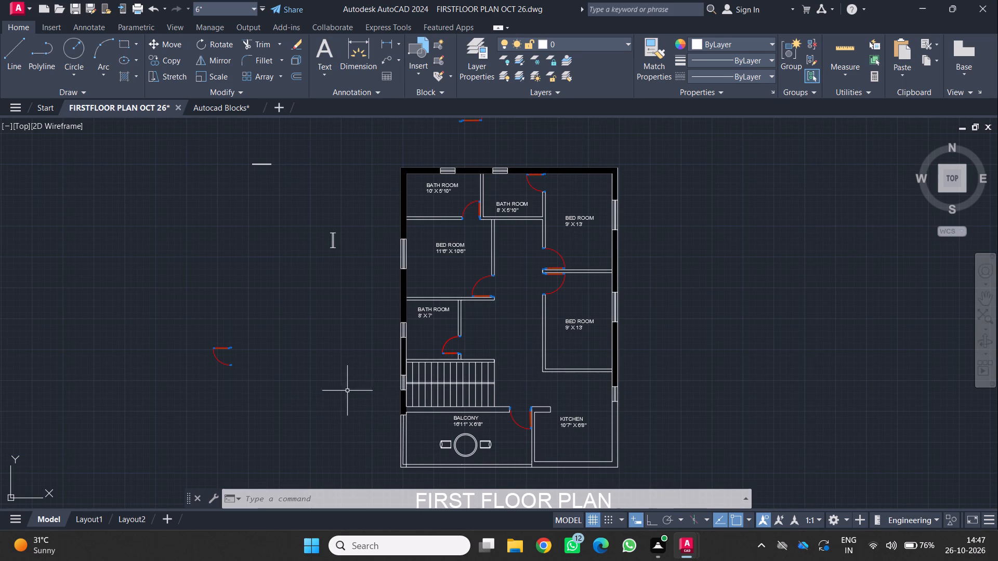
middle_click_drag(365, 380, 379, 416)
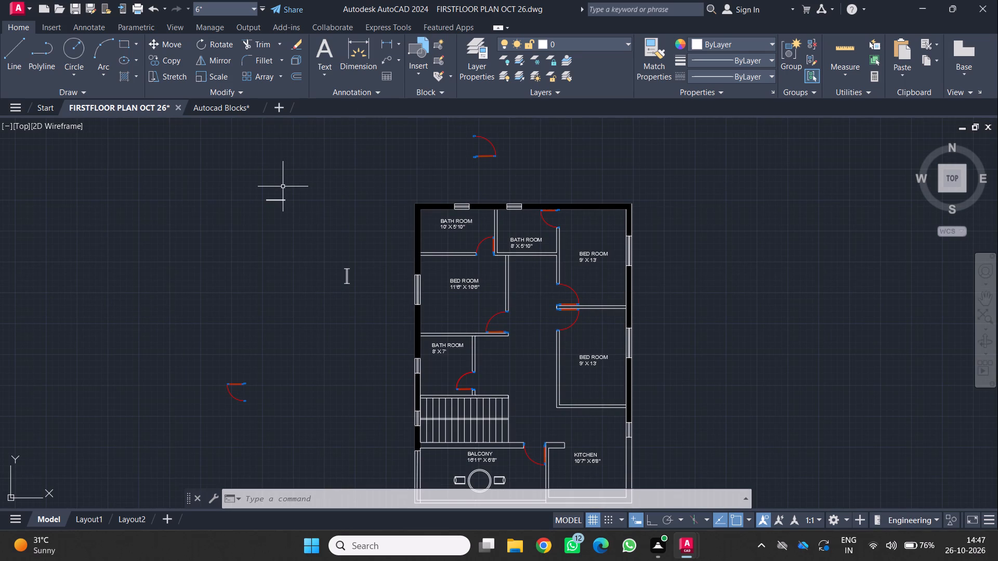
type("TP")
key("Return")
left_click(567, 248)
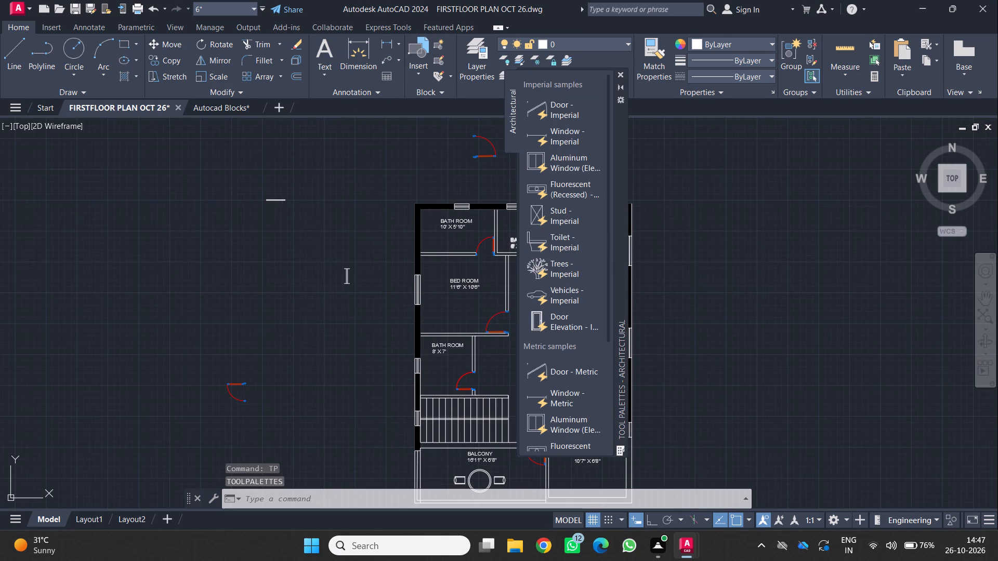
left_click(273, 273)
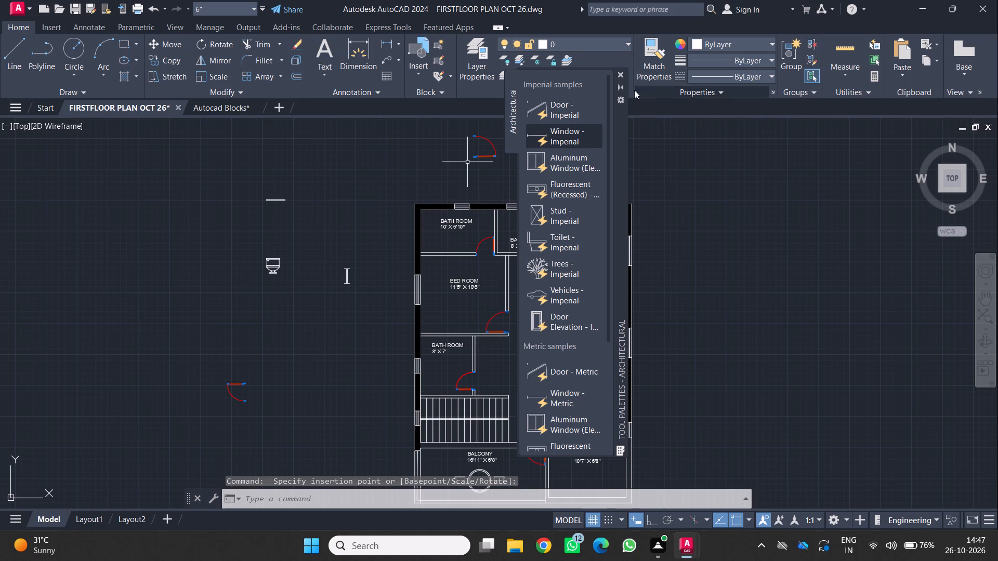
left_click(618, 71)
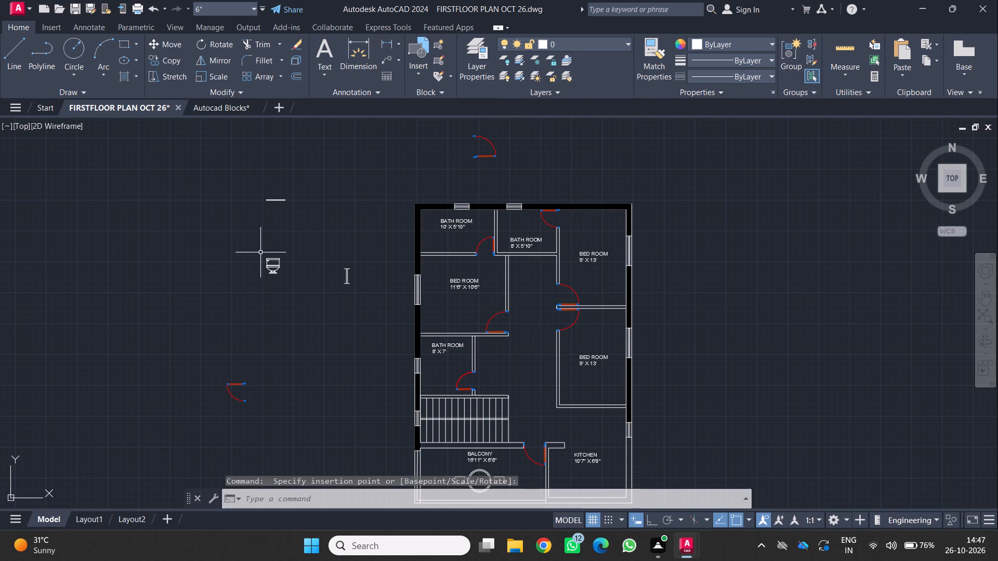
Switch the inserted toilet block to its Round (Plan) view.
left_click(273, 264)
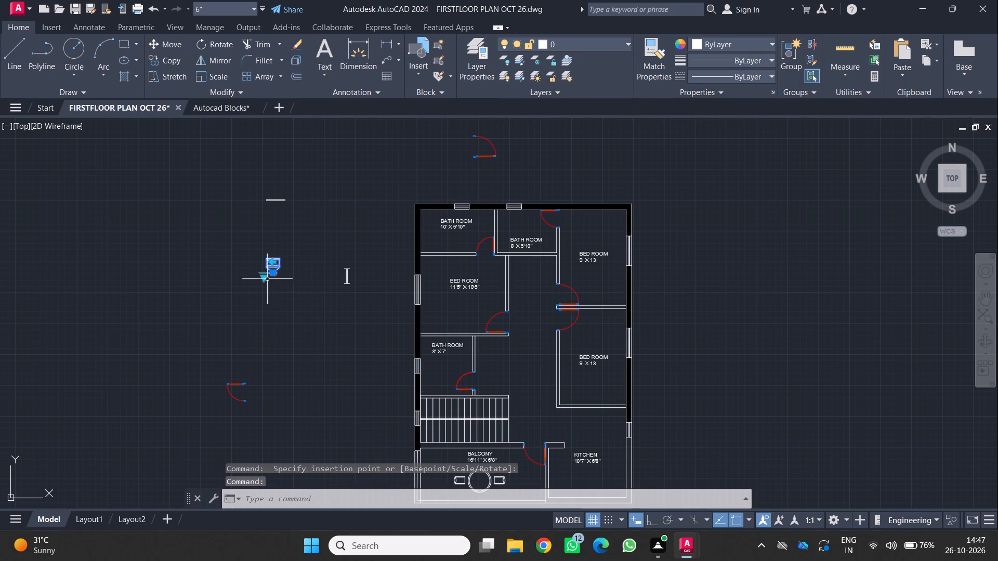
left_click(265, 276)
left_click(315, 337)
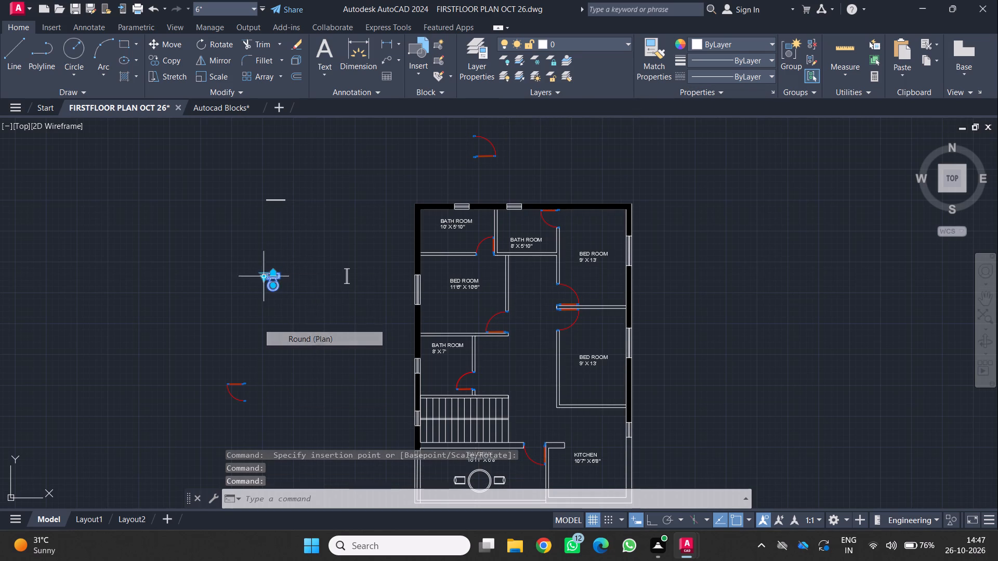
key("Escape")
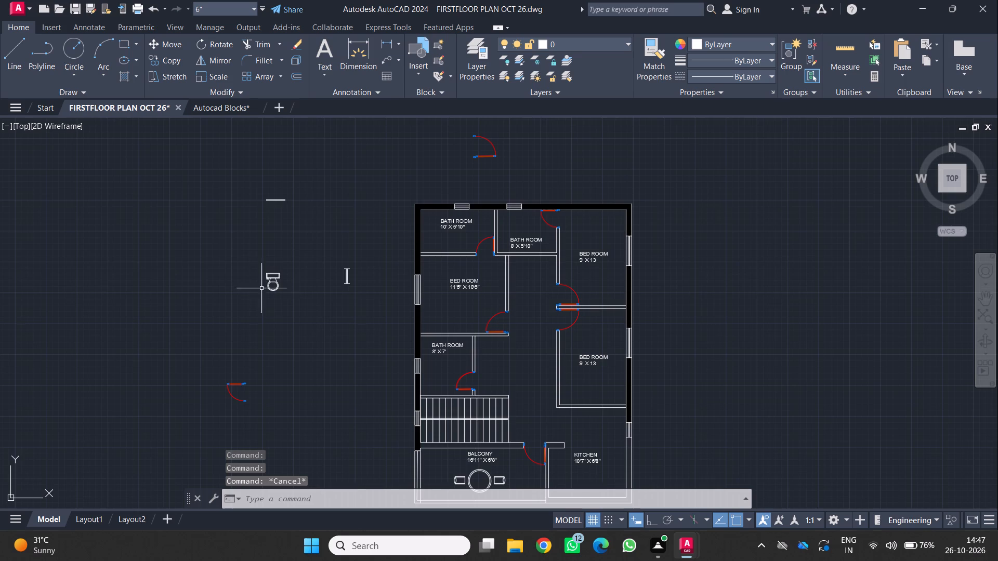
Rotate the toilet block 270 degrees about the outer corner of its tank.
scroll(274, 269, "up", 1)
left_click(243, 258)
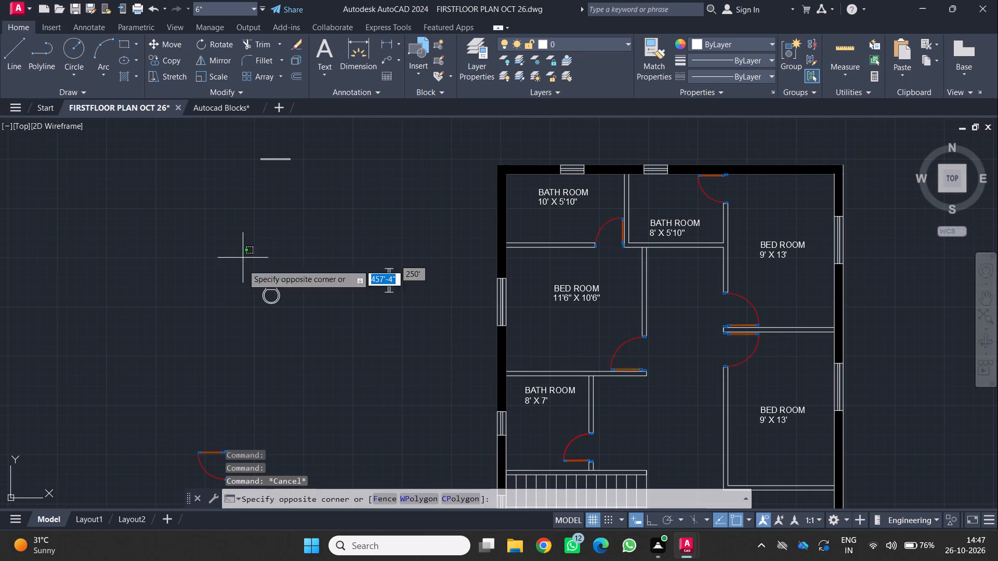
left_click(295, 327)
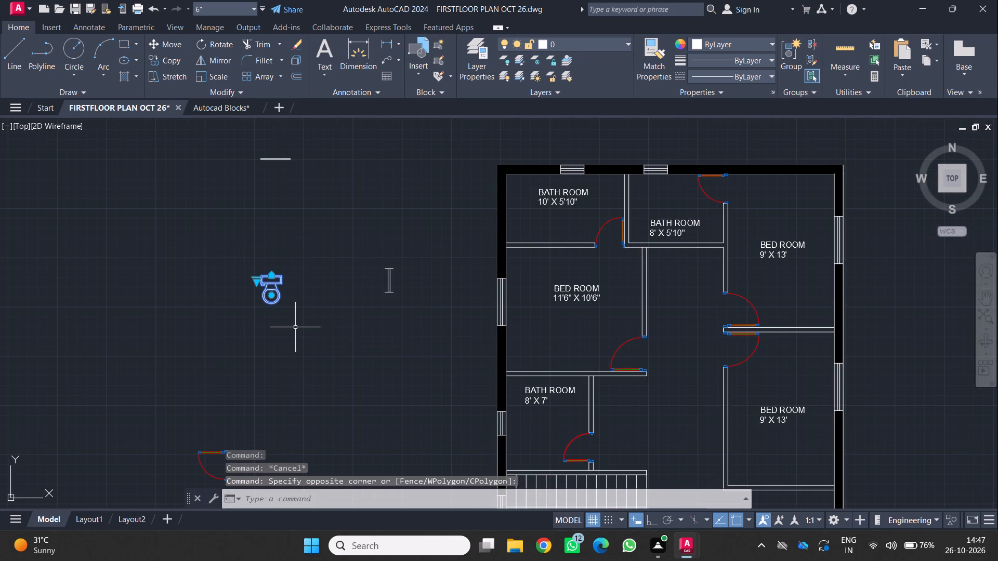
key("r")
key("o")
key("Return")
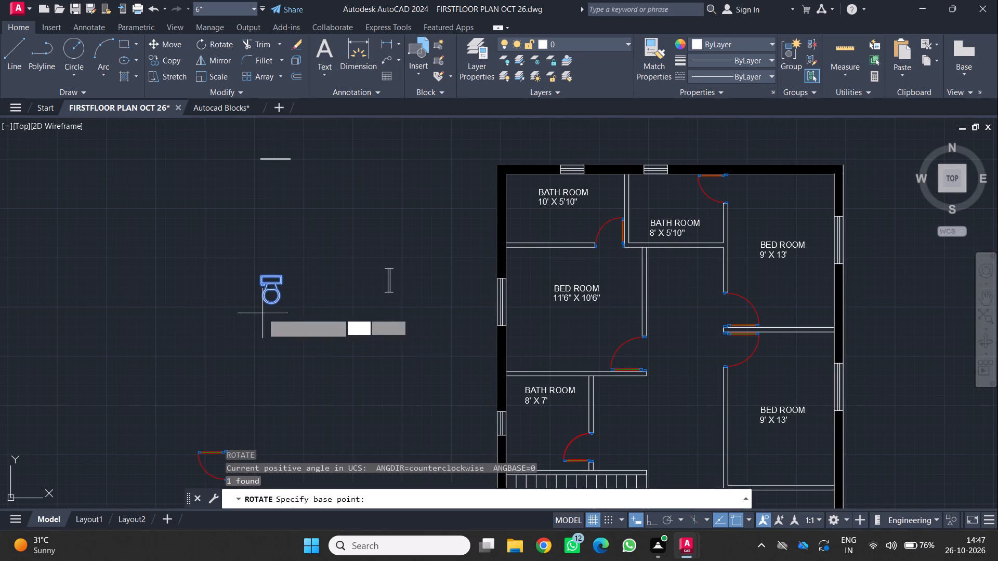
scroll(274, 279, "up", 5)
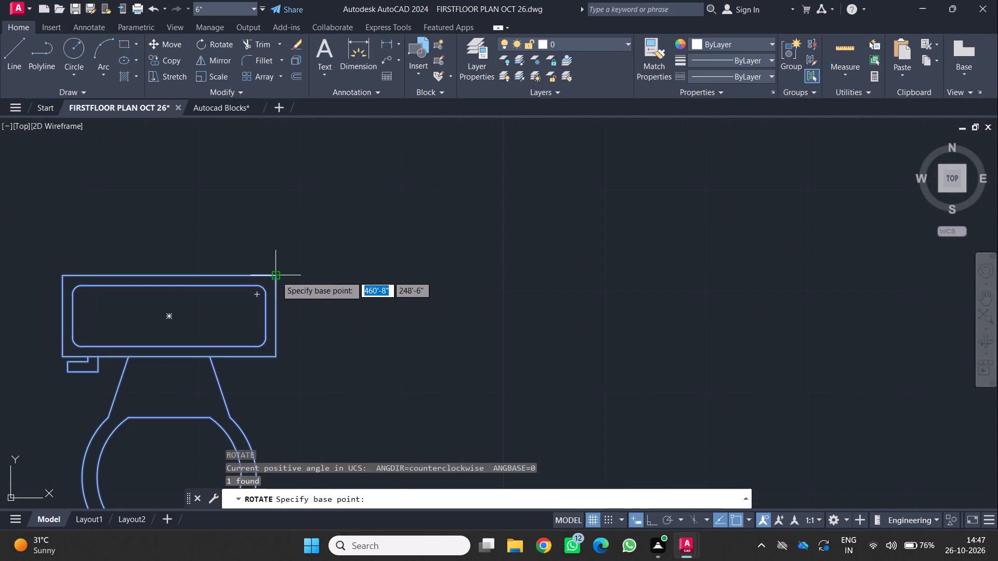
left_click(276, 277)
scroll(274, 285, "down", 2)
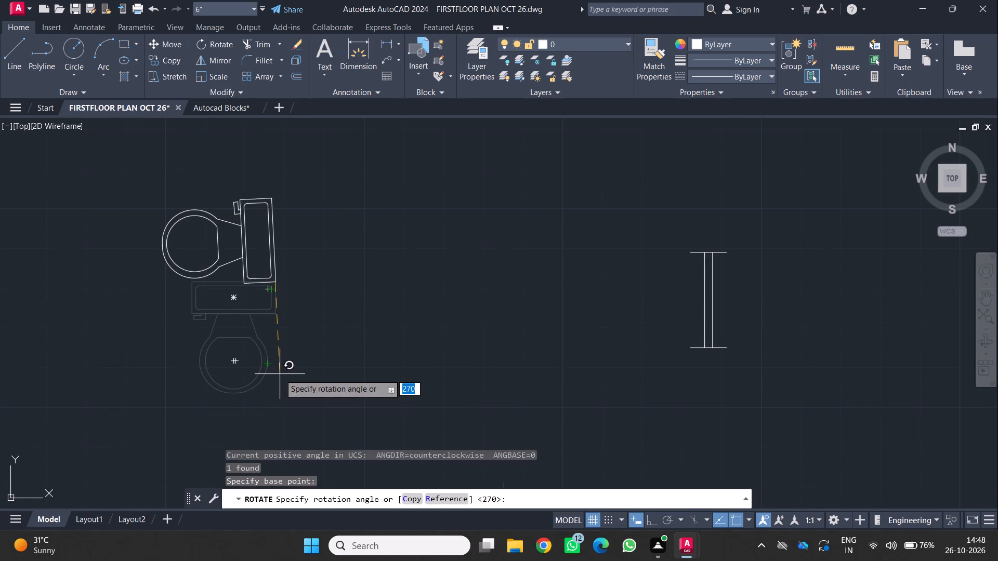
type("270")
key("Return")
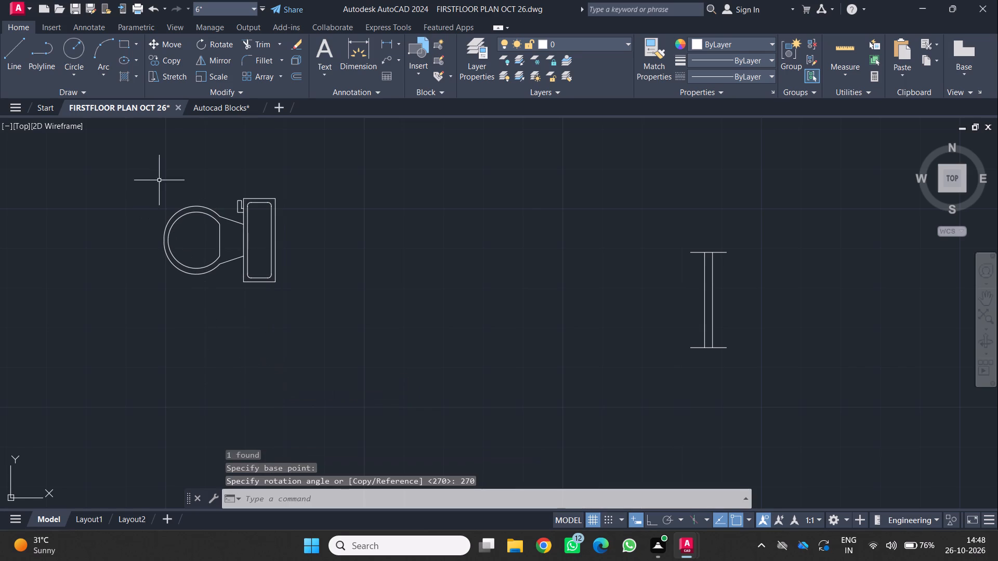
Copy the toilet block by its tank's outer corner into the 10' X 5'10" bath room, with the tank against the east wall.
left_click_drag(151, 163, 150, 169)
left_click(303, 298)
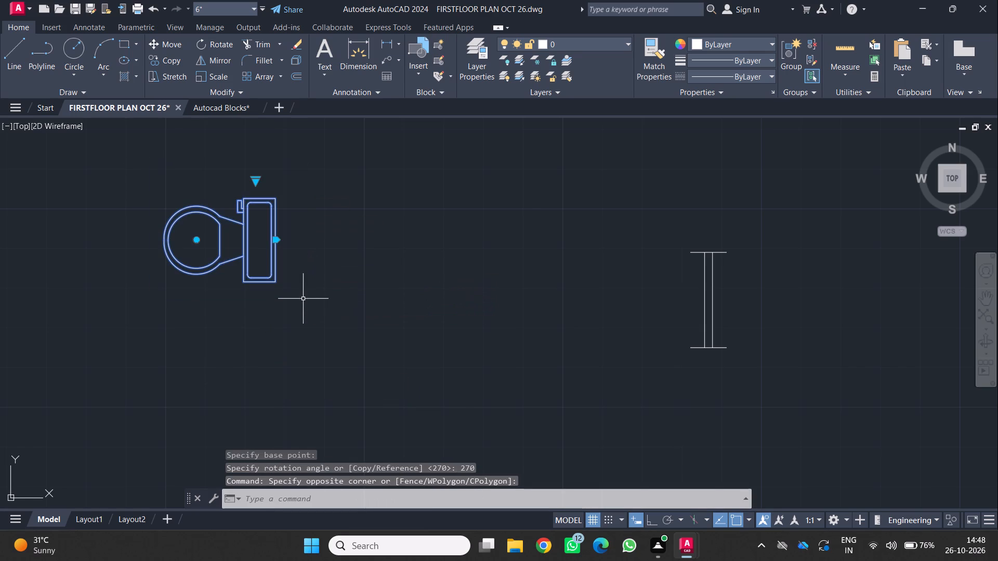
type("CP")
key("Return")
scroll(268, 274, "up", 2)
left_click(280, 284)
scroll(282, 284, "down", 4)
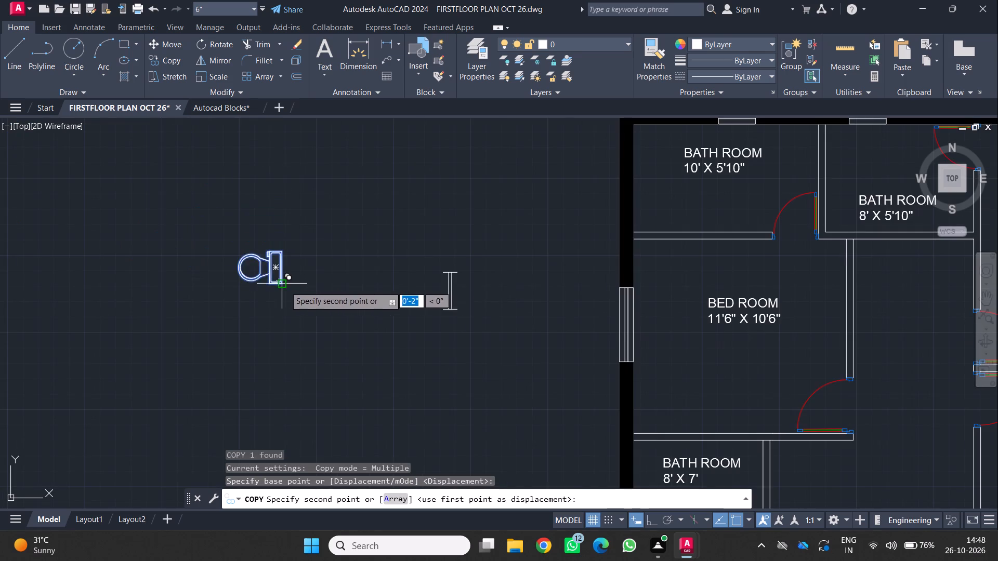
scroll(478, 256, "down", 3)
scroll(589, 223, "up", 3)
scroll(502, 257, "up", 1)
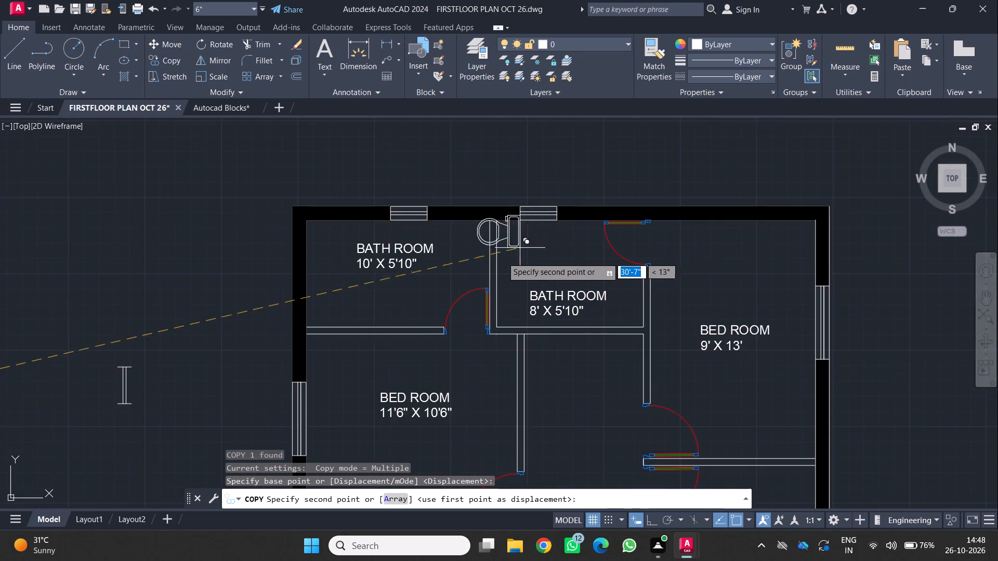
scroll(499, 258, "up", 2)
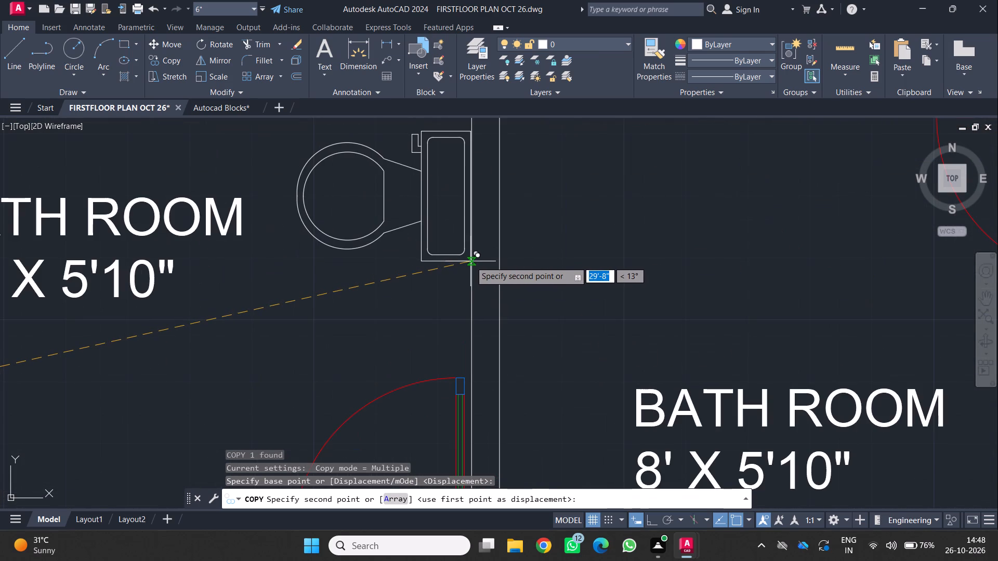
left_click(470, 261)
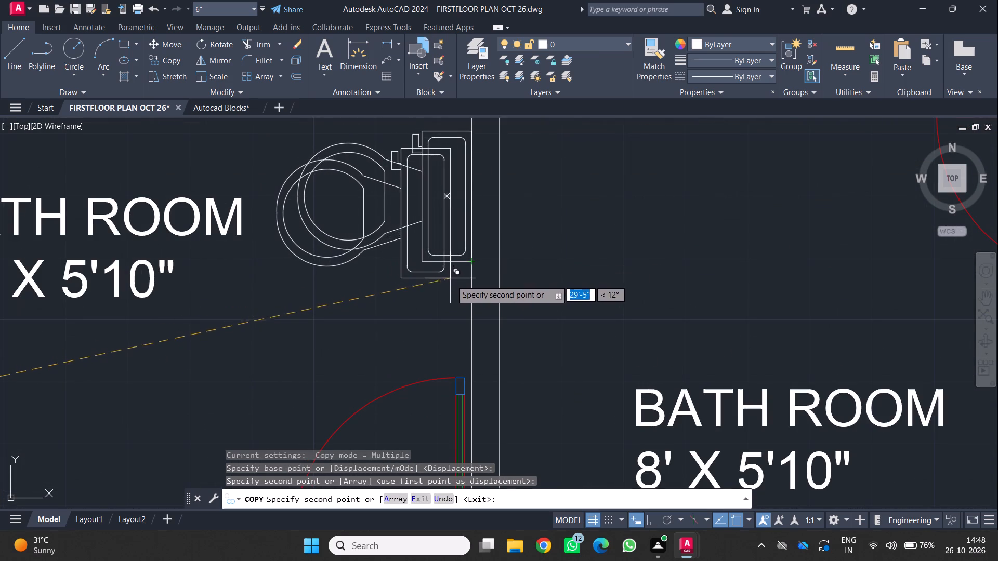
Place a second copy of the toilet in the open area north of the 8' X 5'10" BATH ROOM label and end the copying.
scroll(454, 280, "down", 1)
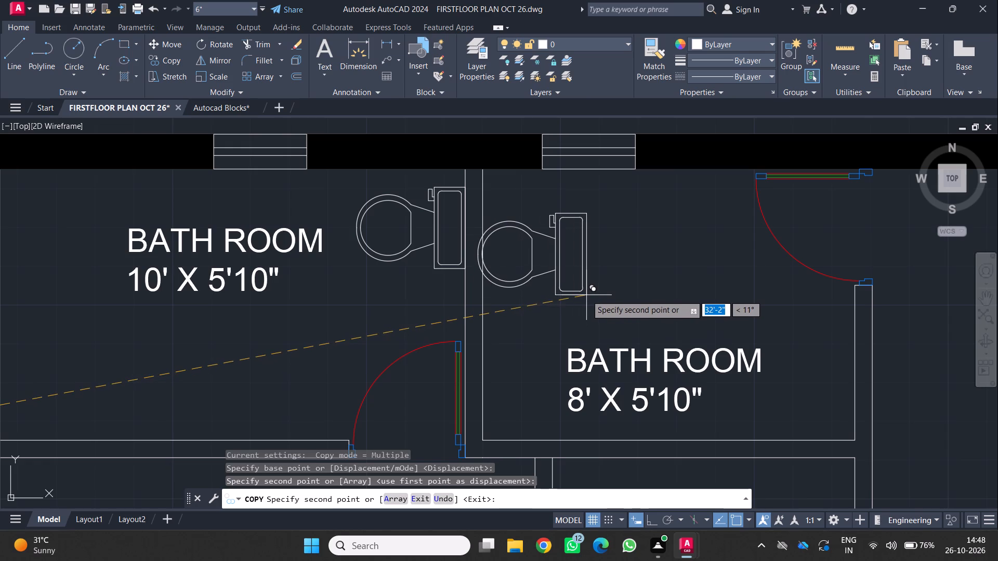
left_click(636, 295)
key("Escape")
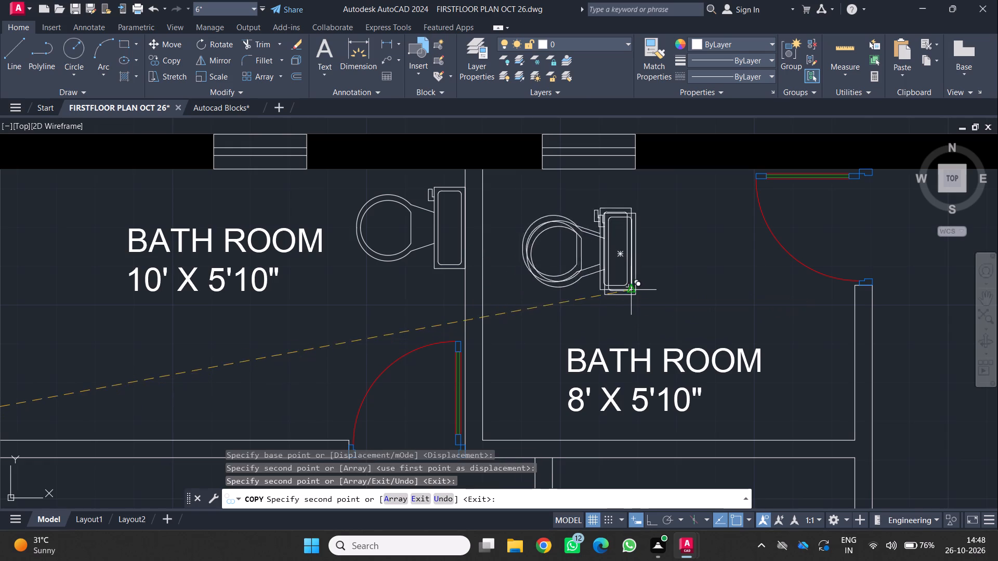
Mirror the toilet in the 8' X 5'10" bath room about the outer edge of its tank, erasing the source object.
left_click(523, 203)
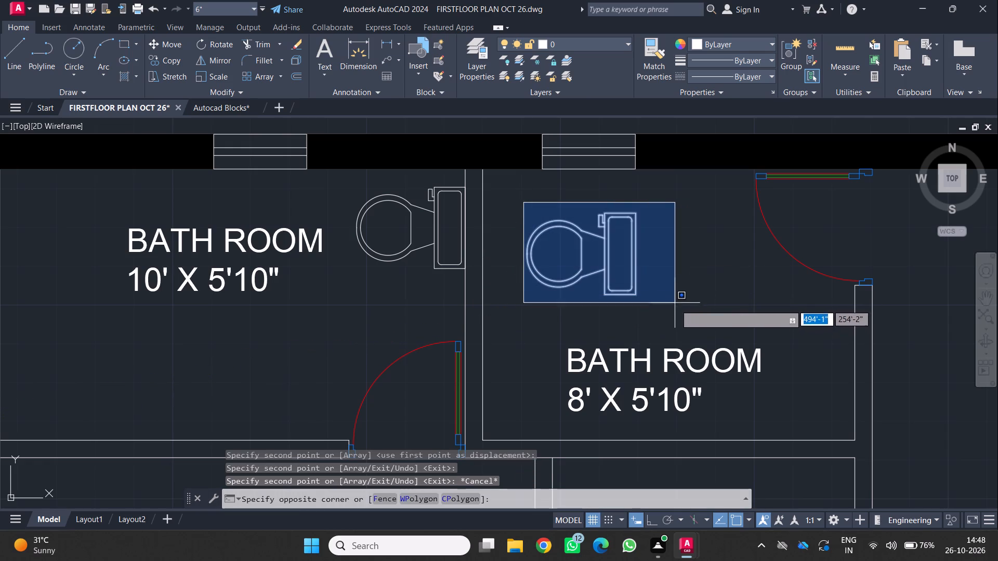
left_click_drag(675, 308, 676, 312)
key("m")
key("i")
key("Return")
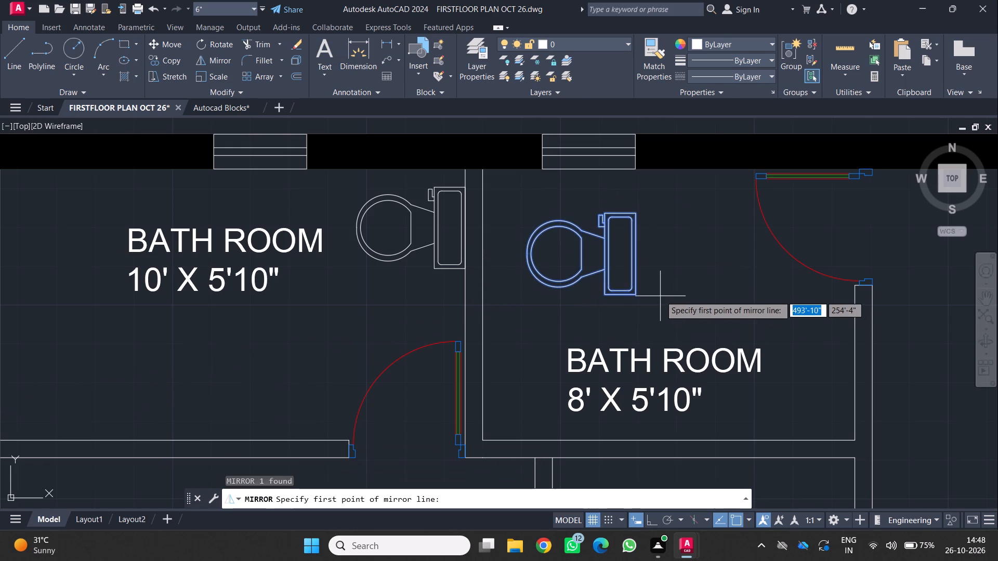
left_click(639, 294)
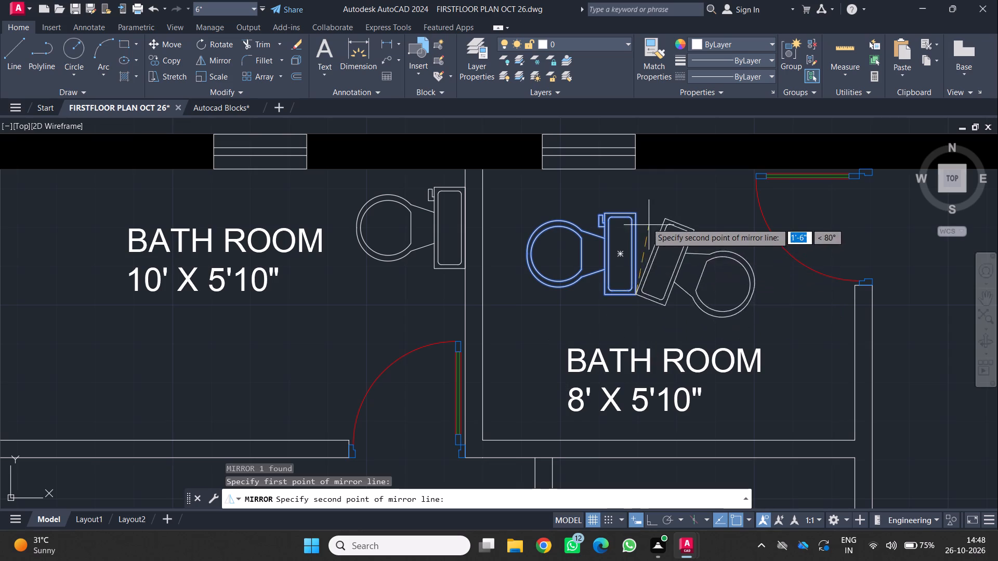
scroll(636, 212, "up", 2)
left_click(636, 212)
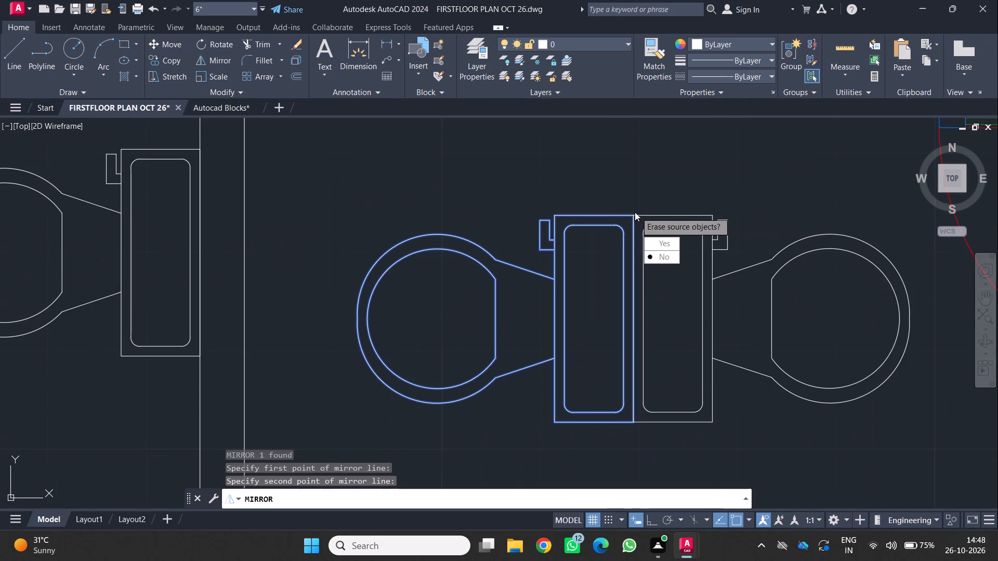
left_click_drag(648, 240, 636, 212)
Move the mirrored toilet by its tank's outer corner against the west wall of the 8' X 5'10" bath room.
left_click_drag(588, 189, 600, 198)
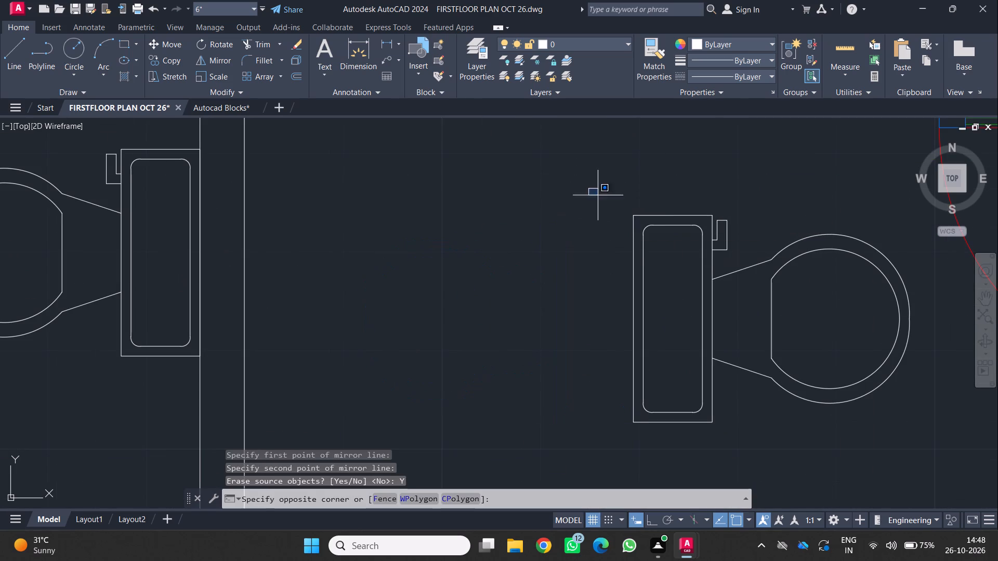
left_click(927, 437)
key("m")
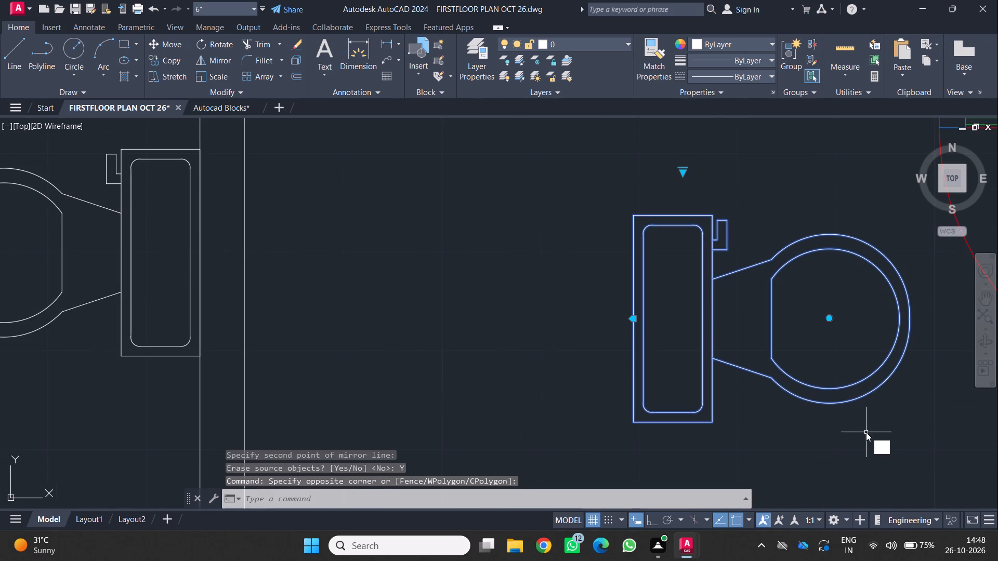
key("Return")
scroll(598, 419, "up", 1)
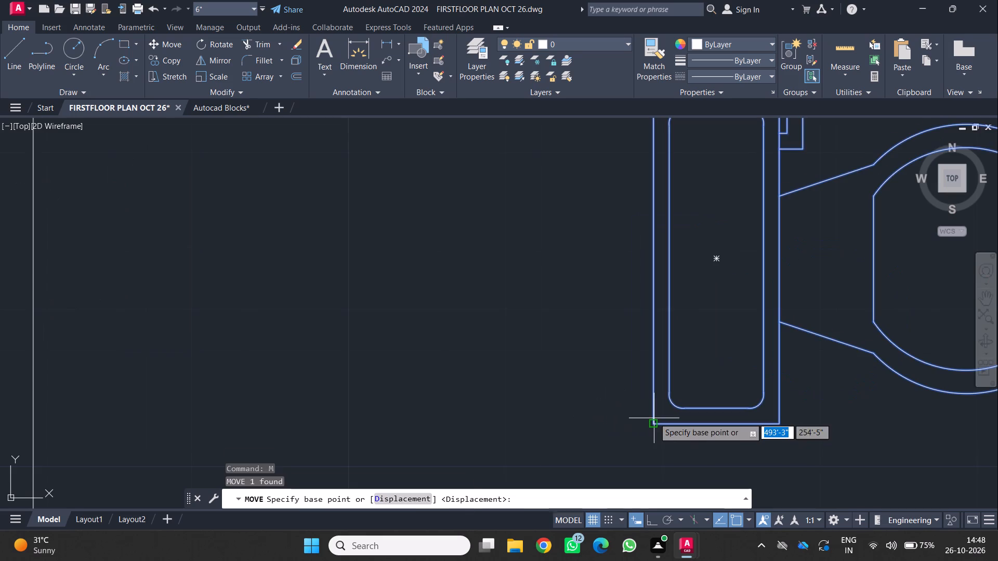
left_click(653, 418)
scroll(609, 398, "down", 3)
scroll(460, 369, "up", 1)
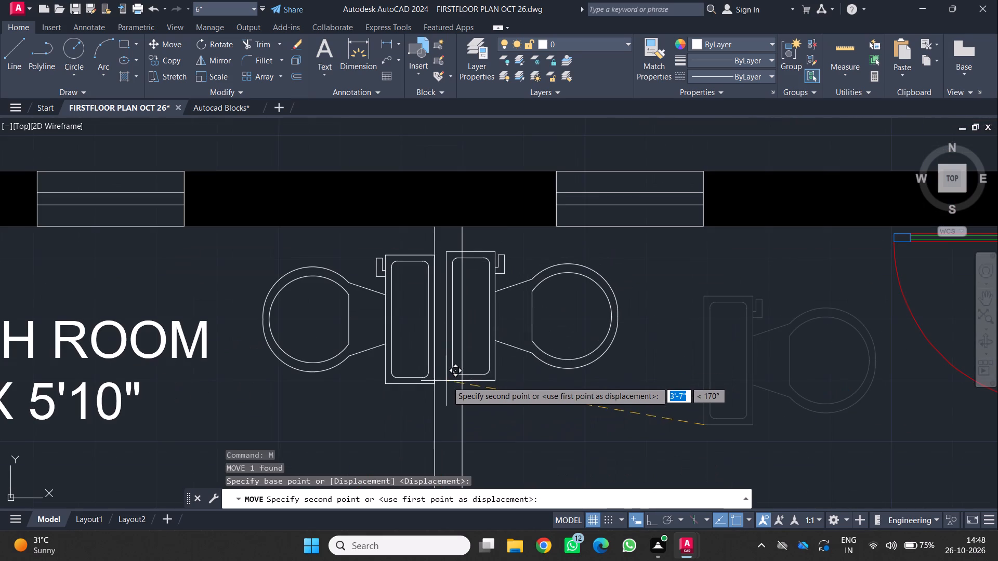
scroll(465, 381, "up", 2)
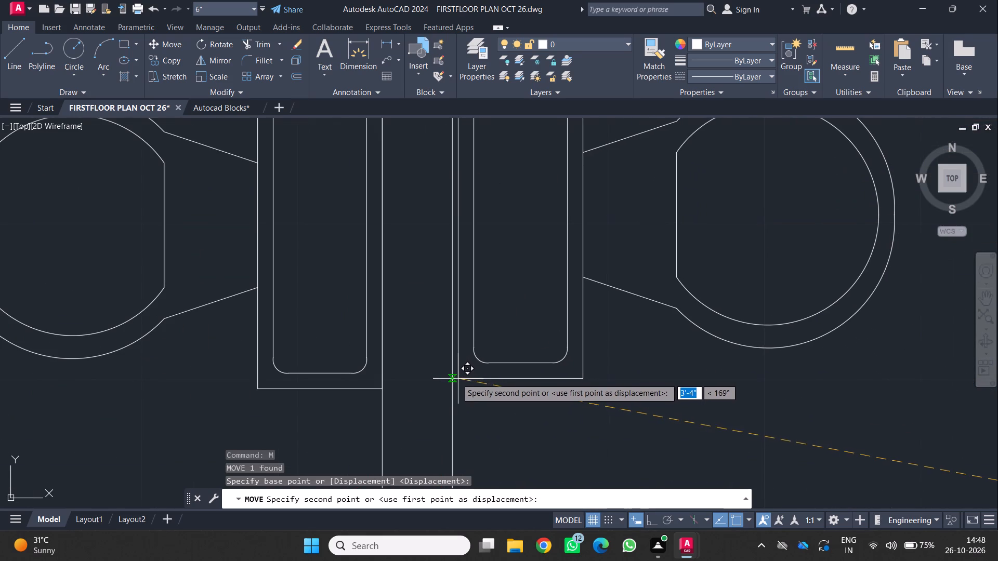
left_click(453, 376)
scroll(480, 386, "down", 2)
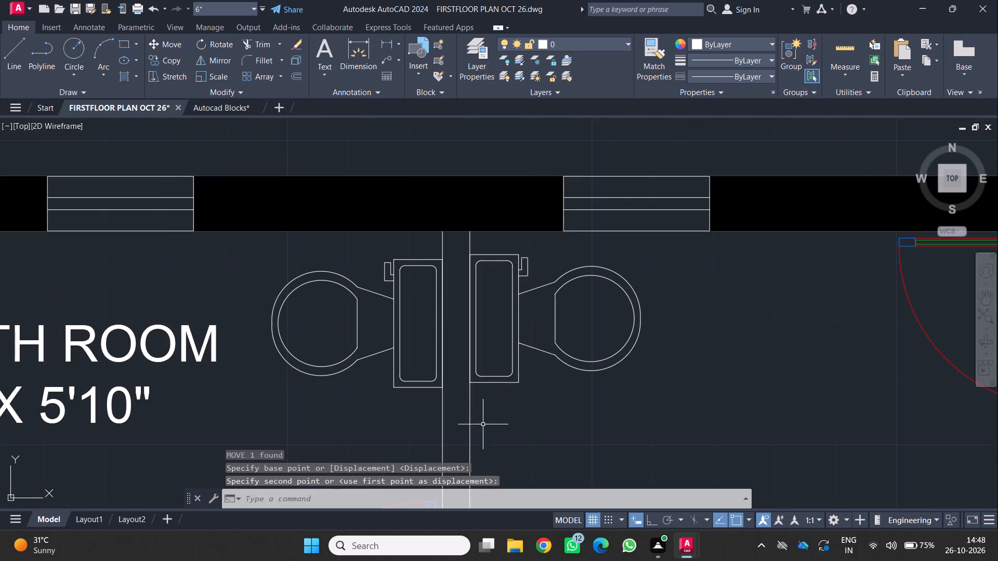
Rotate the original toilet block west of the plan about 270 degrees around its tank's outer corner so the bowl faces north.
scroll(459, 440, "down", 4)
middle_click_drag(477, 437, 489, 348)
scroll(487, 364, "up", 1)
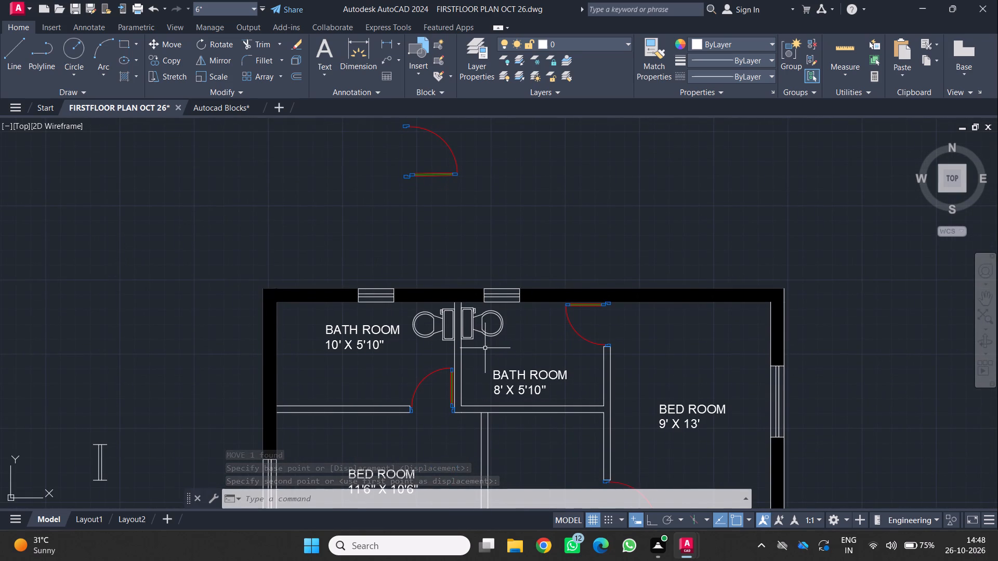
middle_click_drag(378, 415, 484, 346)
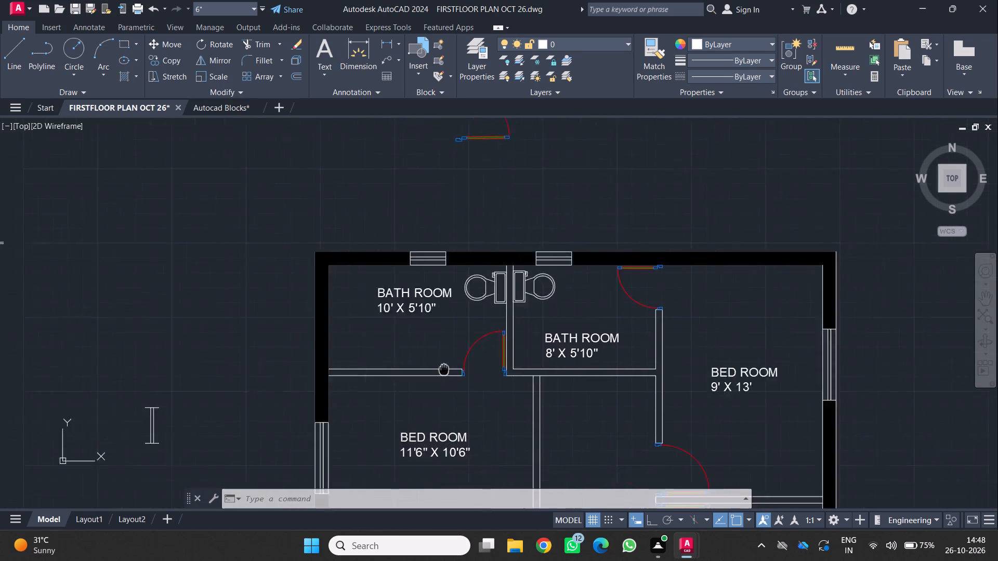
middle_click_drag(484, 346, 496, 338)
middle_click_drag(430, 414, 424, 351)
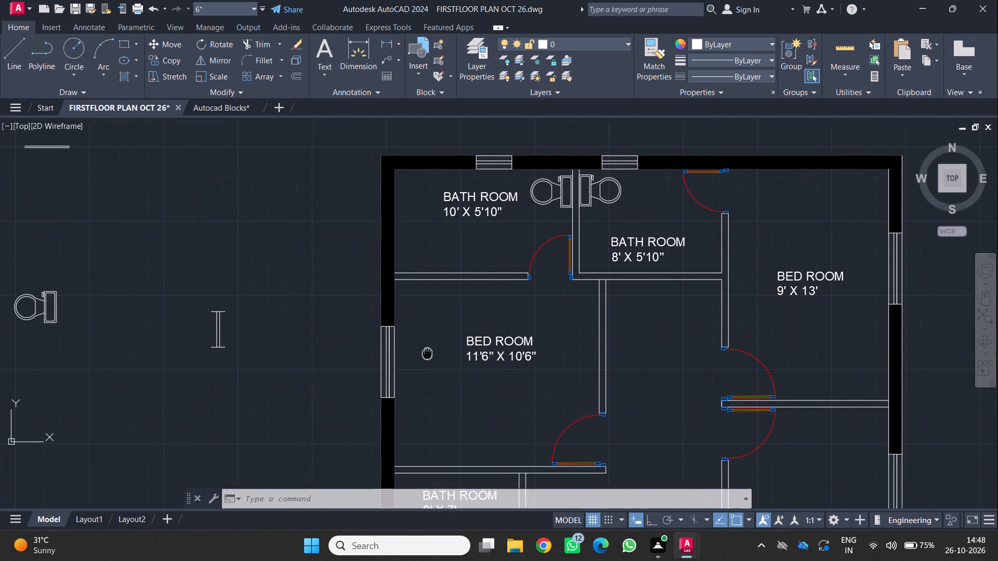
middle_click_drag(424, 351, 418, 352)
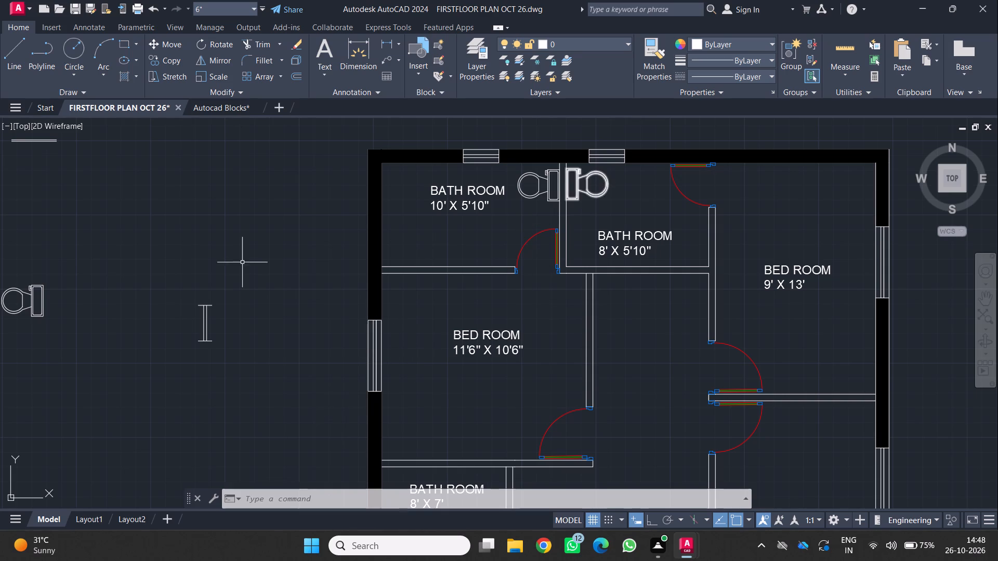
scroll(176, 261, "down", 4)
middle_click_drag(211, 271, 417, 263)
middle_click(417, 263)
scroll(372, 270, "up", 2)
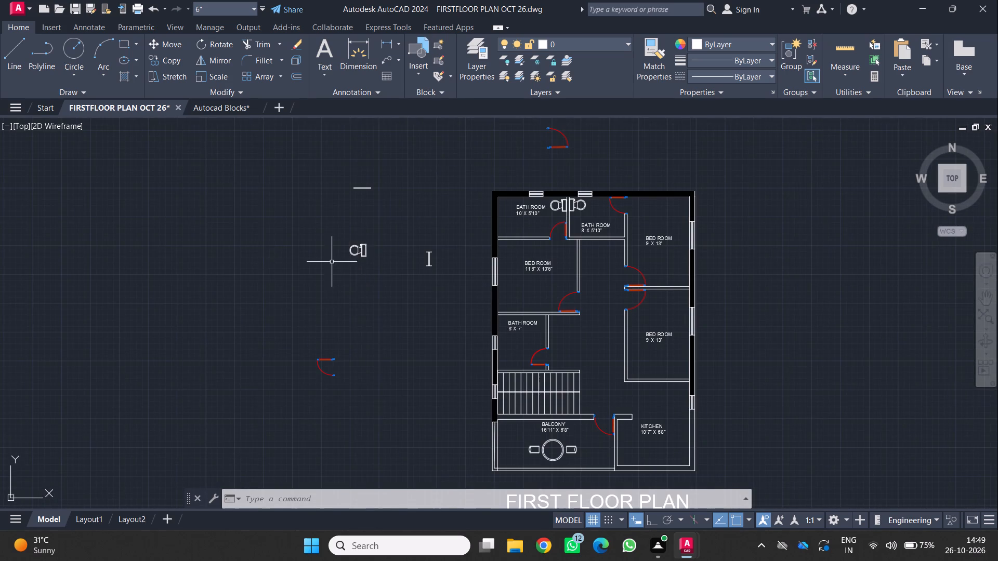
scroll(322, 257, "up", 1)
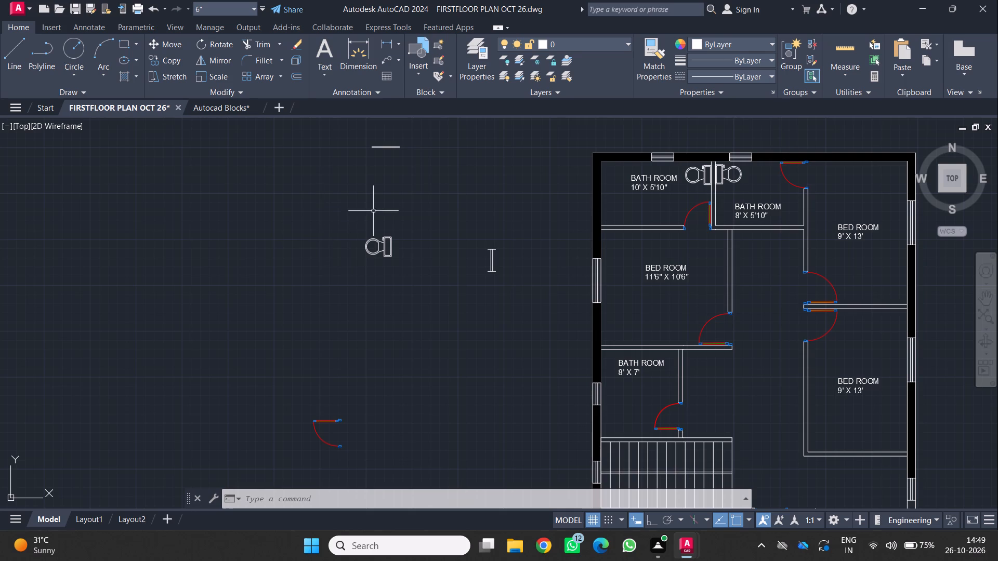
left_click(352, 209)
left_click(401, 269)
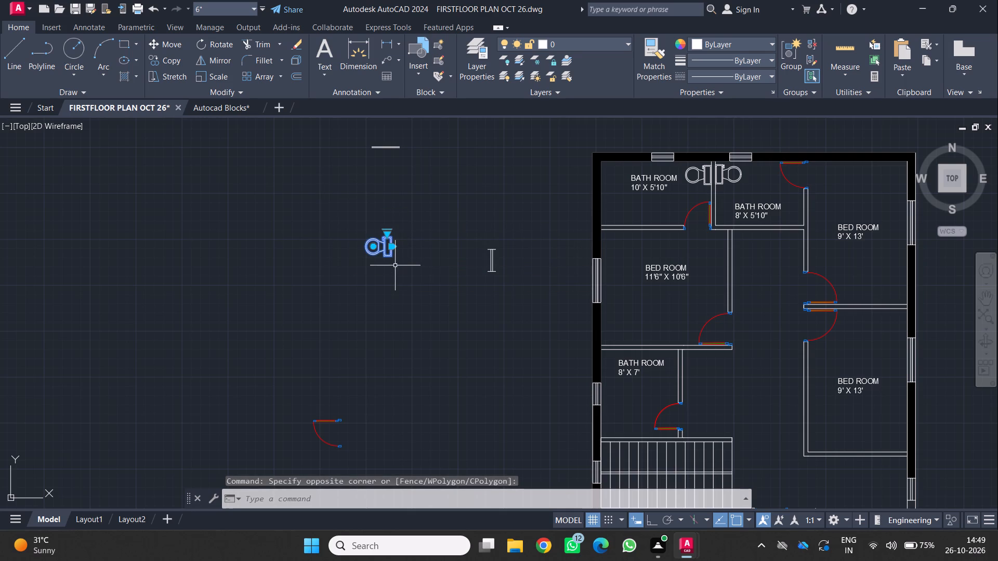
type("RO")
key("Return")
scroll(409, 262, "up", 2)
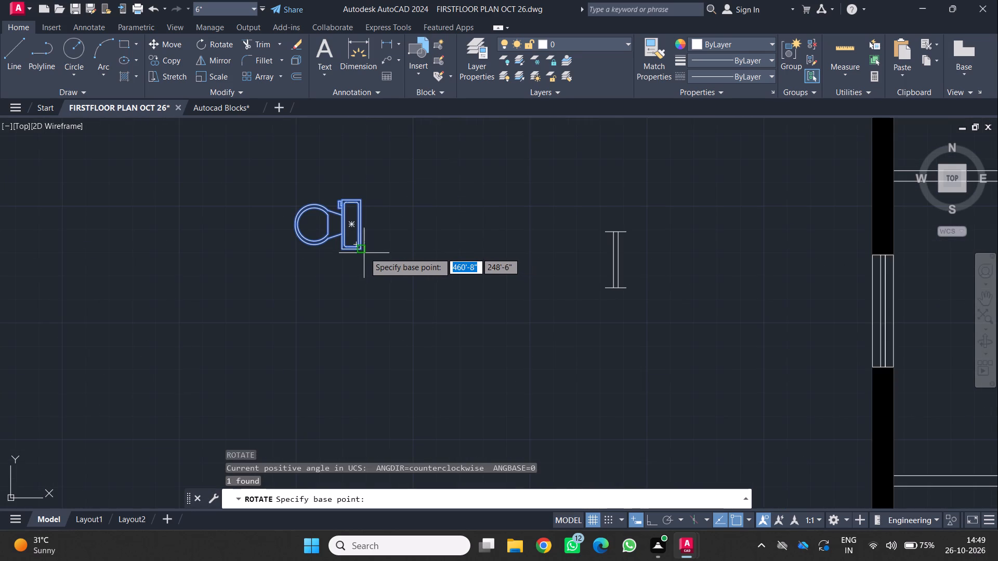
scroll(366, 251, "up", 2)
left_click(350, 244)
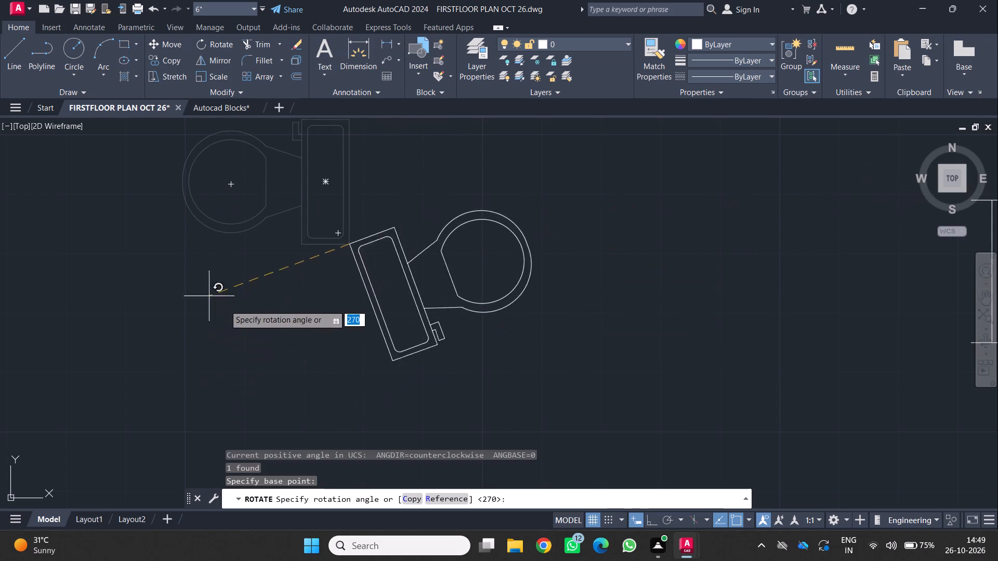
left_click(350, 338)
Move the rotated toilet by its tank's southwest corner into the southwest inner corner of the 8' X 7' bath room.
scroll(332, 238, "down", 2)
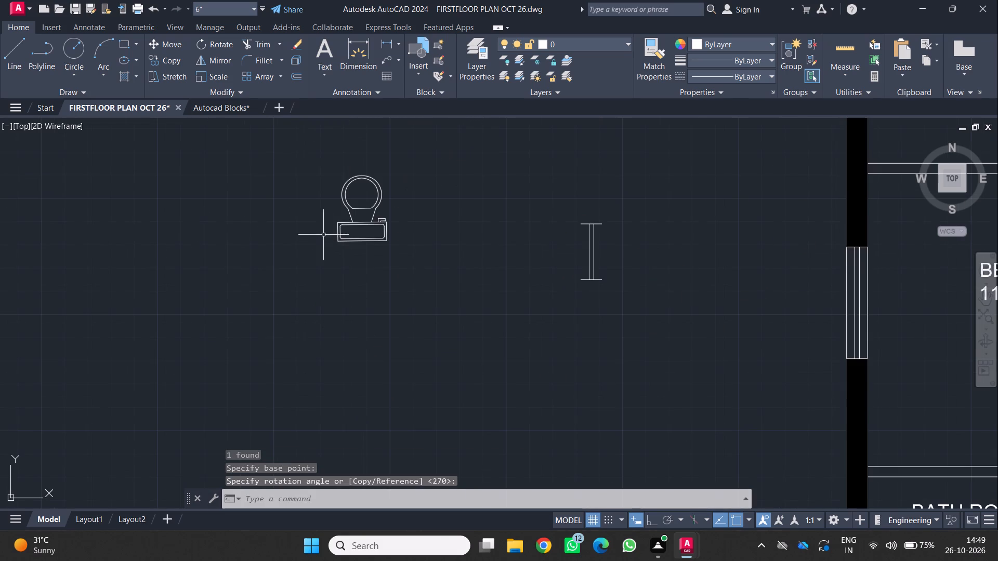
left_click_drag(305, 133, 303, 144)
left_click(400, 259)
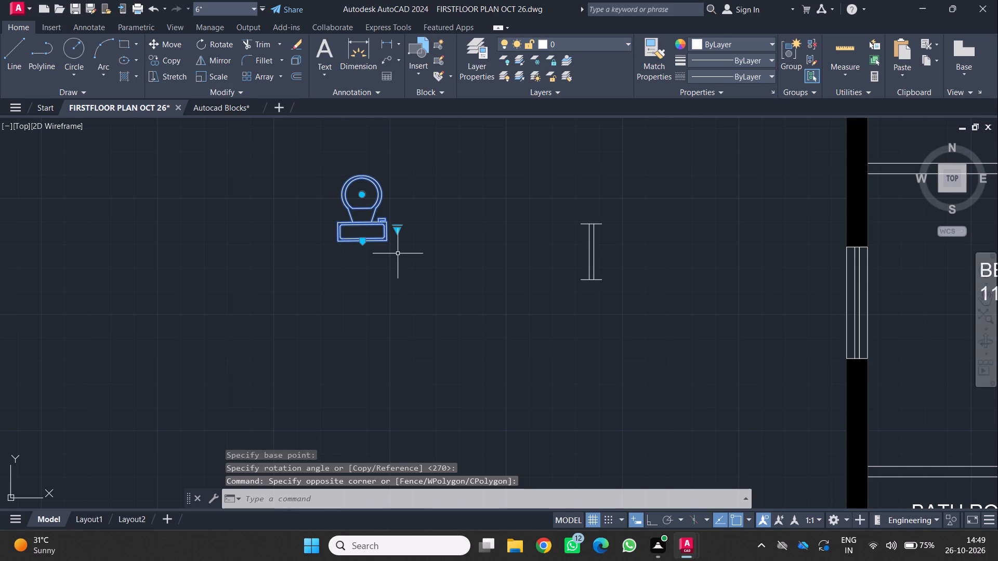
key("m")
key("Return")
scroll(349, 220, "up", 3)
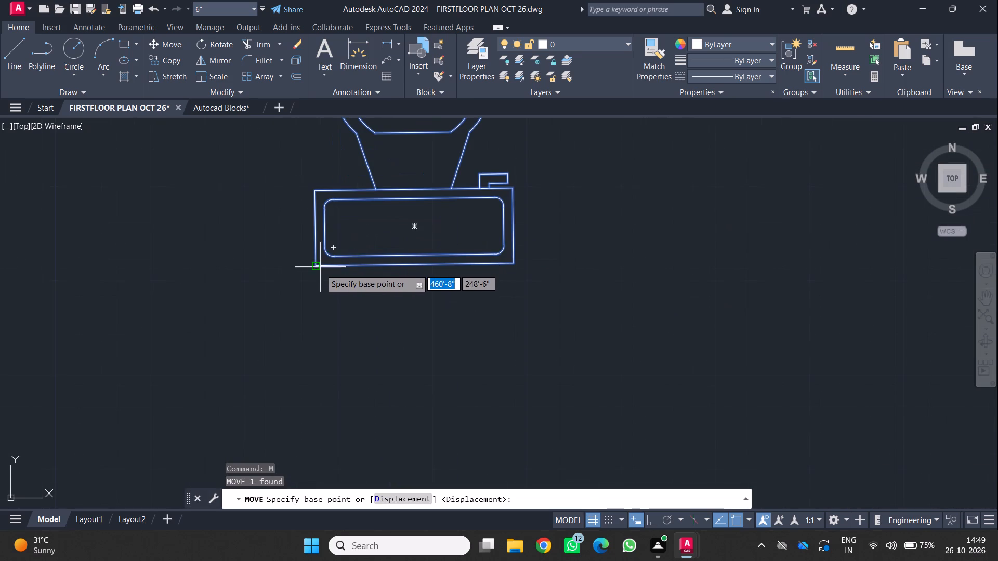
left_click(316, 266)
scroll(317, 264, "down", 4)
middle_click_drag(644, 383, 605, 371)
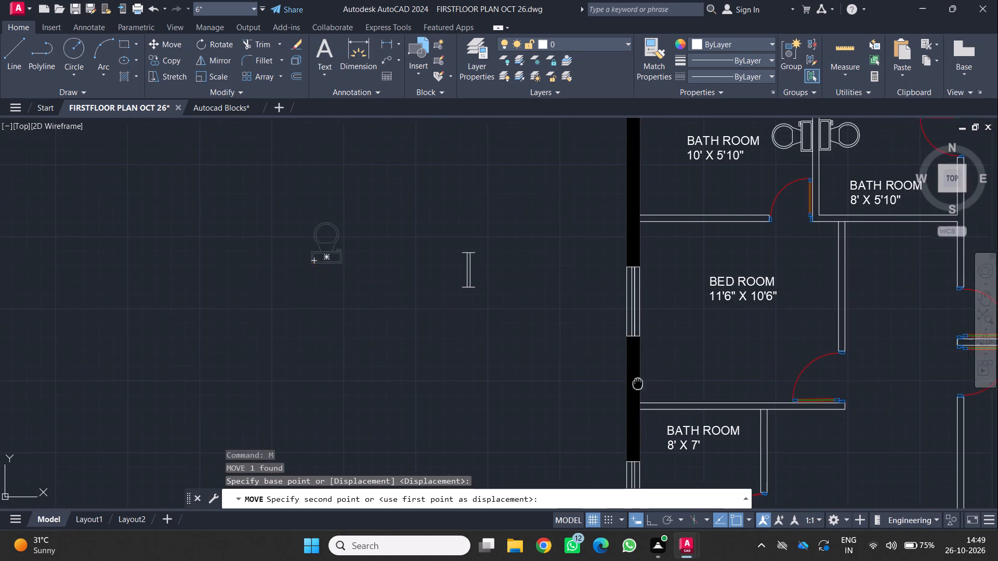
middle_click_drag(605, 371, 480, 318)
scroll(507, 381, "down", 1)
middle_click_drag(524, 440, 504, 370)
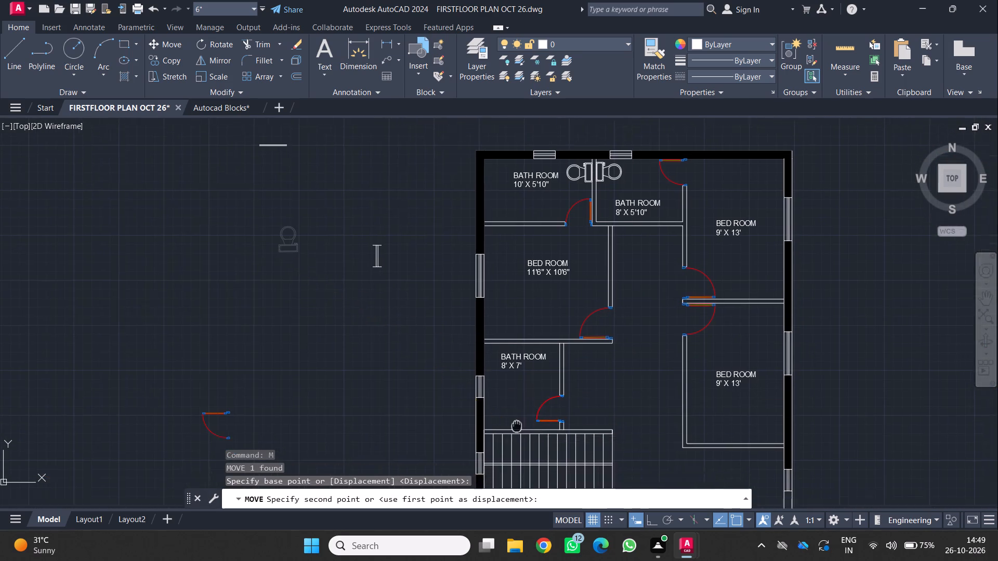
middle_click_drag(504, 370, 507, 315)
scroll(505, 326, "up", 1)
middle_click(507, 315)
scroll(495, 311, "up", 2)
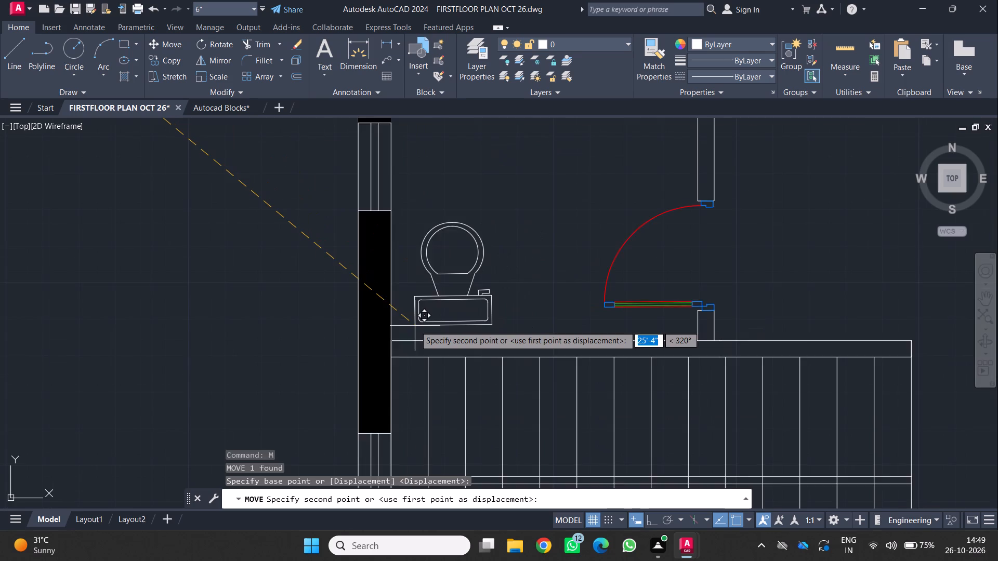
scroll(415, 326, "up", 2)
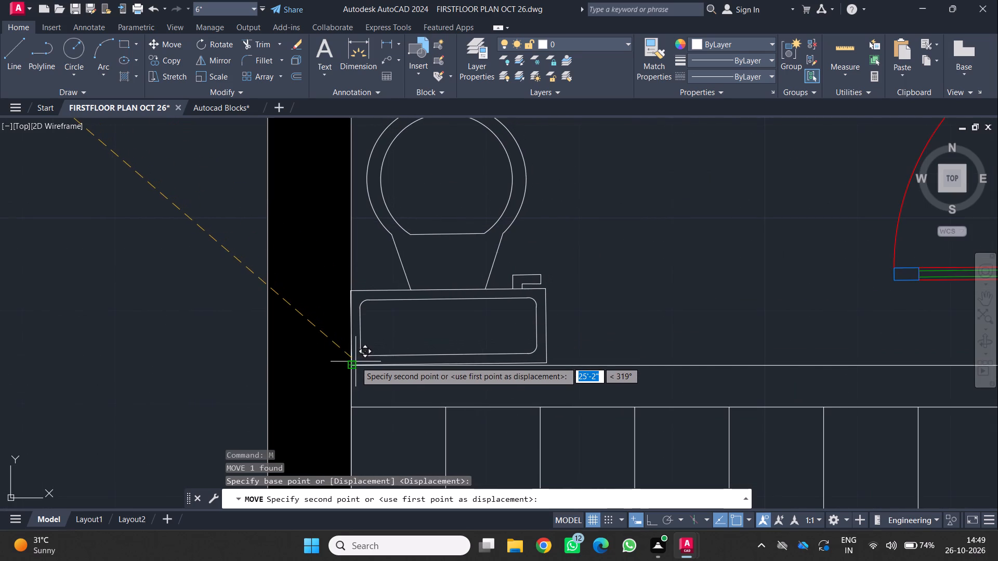
left_click(354, 362)
scroll(453, 350, "down", 4)
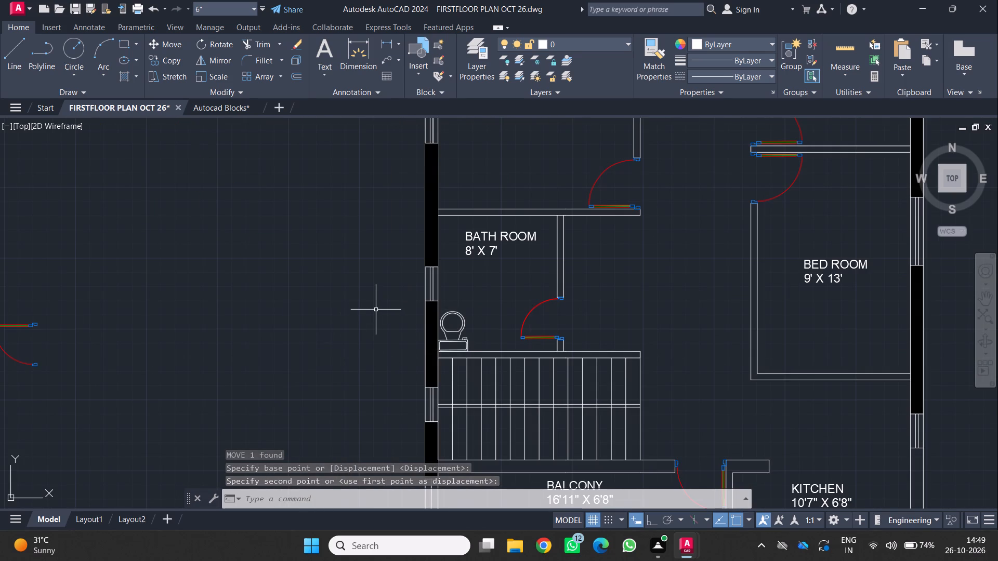
key("Escape")
scroll(374, 311, "down", 2)
middle_click_drag(484, 357, 446, 297)
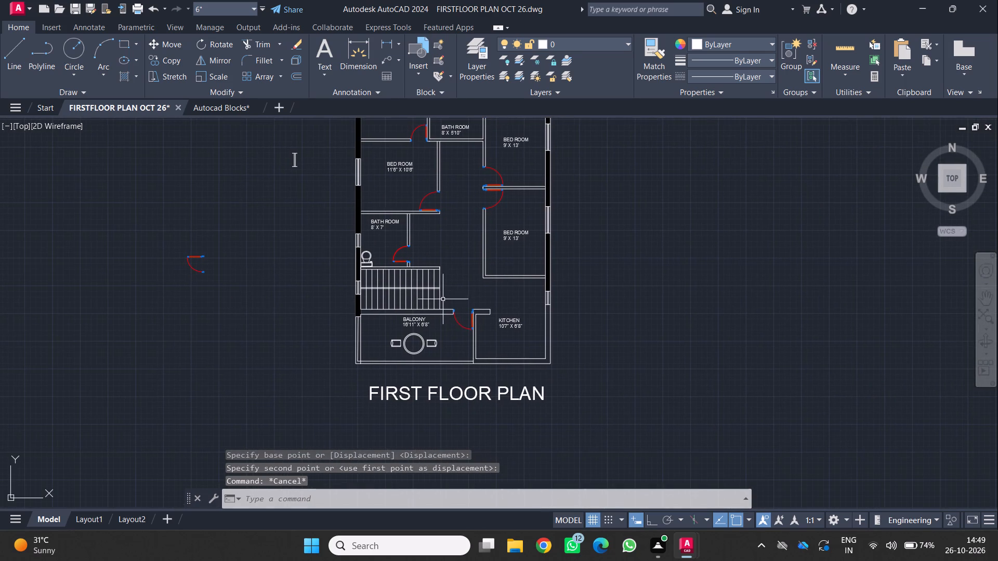
Fill the kitchen's wall outline, including the short stub beside the balcony door, with solid hatch in colour 0,0,0.
middle_click_drag(486, 317, 463, 276)
scroll(464, 278, "up", 1)
middle_click(462, 275)
scroll(444, 254, "down", 2)
middle_click_drag(430, 247, 437, 267)
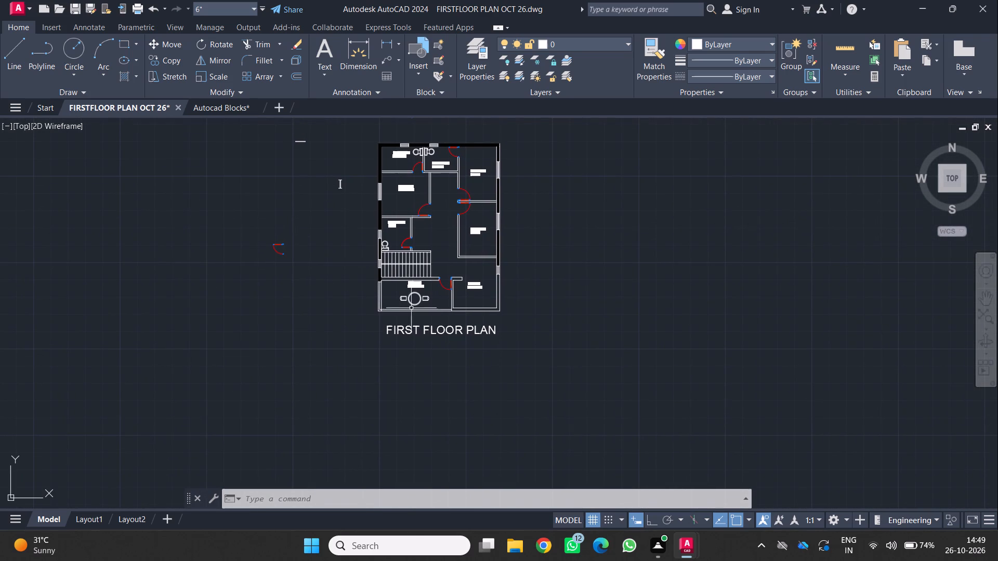
scroll(442, 311, "up", 2)
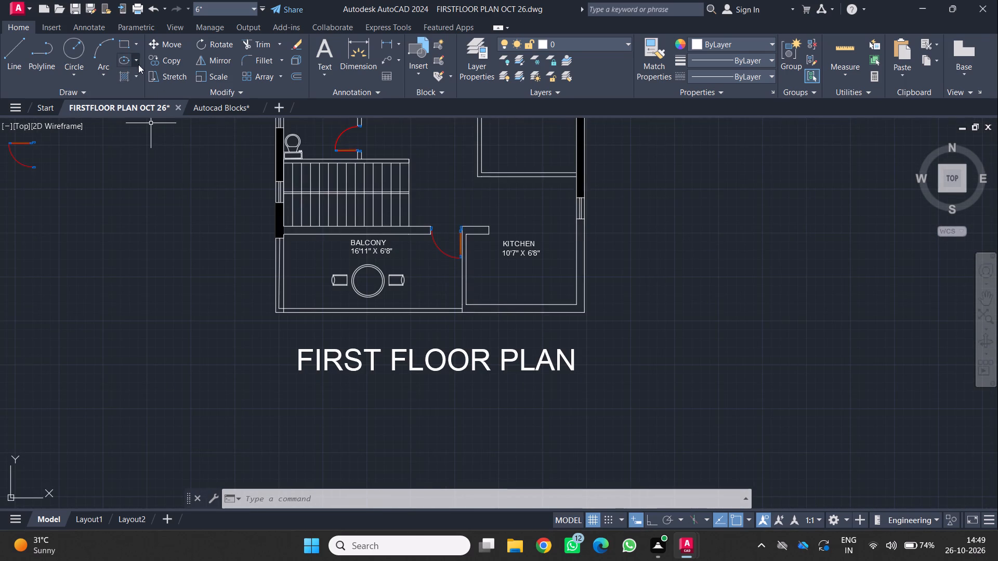
left_click(137, 74)
left_click(160, 94)
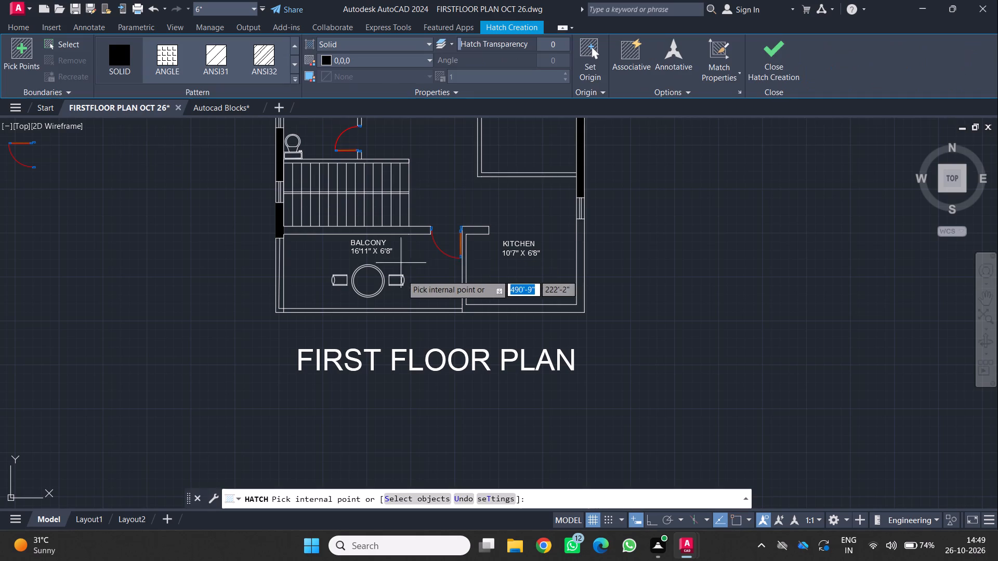
scroll(406, 299, "up", 1)
scroll(480, 215, "up", 3)
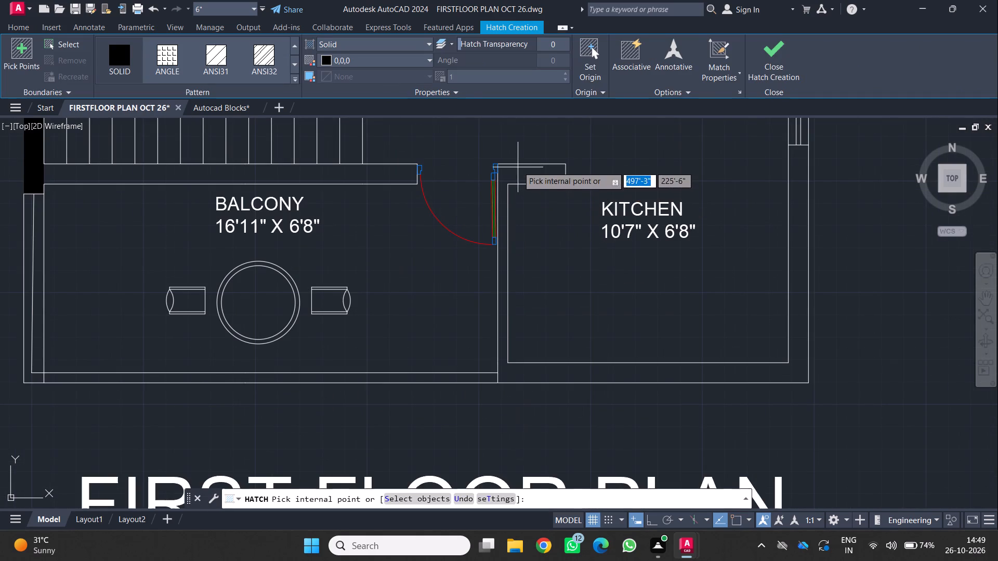
left_click(518, 166)
Fill the southern 9' X 13' bed room's west and south walls and the partition between the two 9' X 13' bed rooms with solid black hatch.
scroll(441, 242, "down", 4)
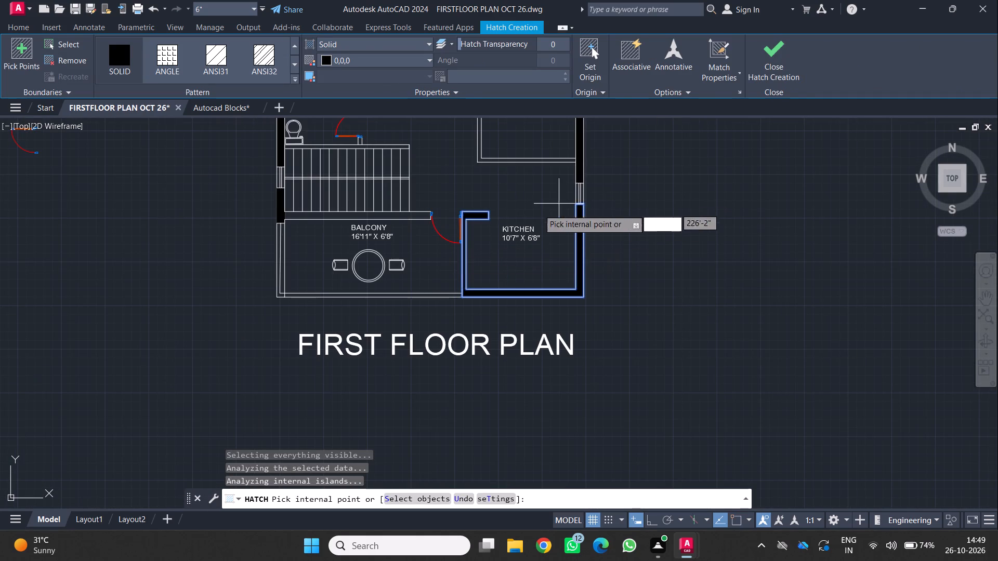
middle_click_drag(467, 158, 473, 169)
middle_click_drag(475, 172, 478, 205)
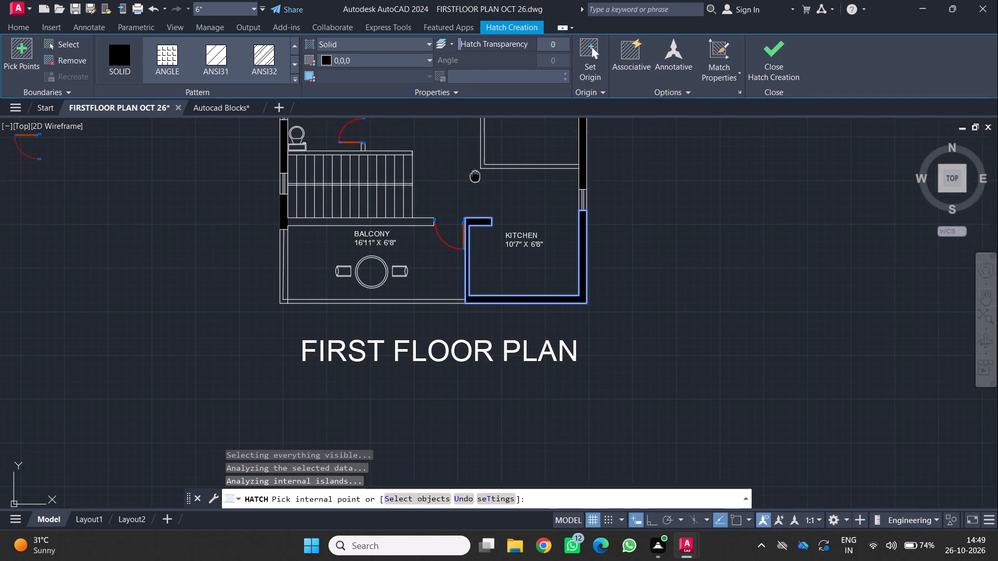
middle_click_drag(478, 205, 475, 246)
scroll(486, 209, "up", 2)
left_click(476, 197)
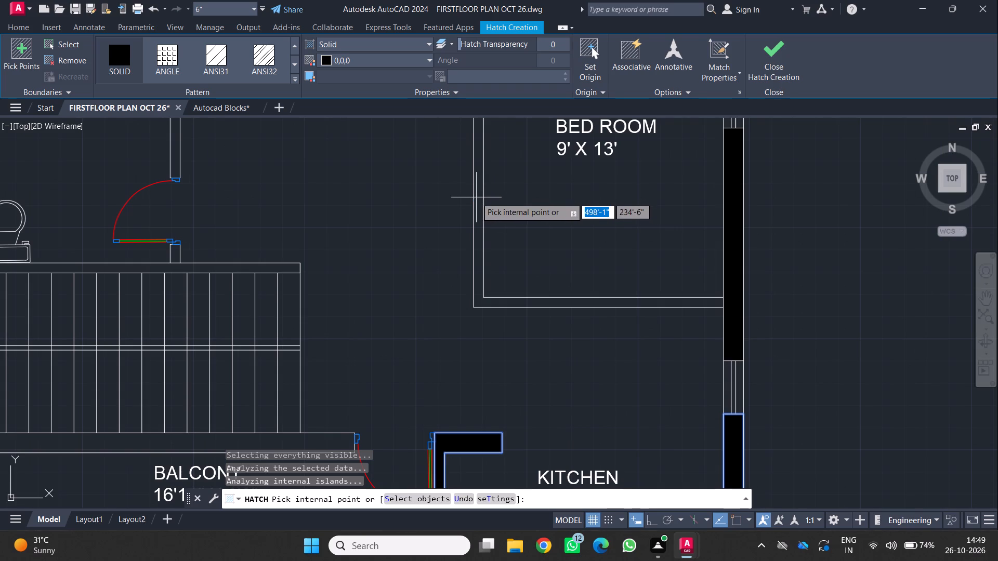
scroll(477, 187, "down", 3)
middle_click_drag(513, 149, 515, 166)
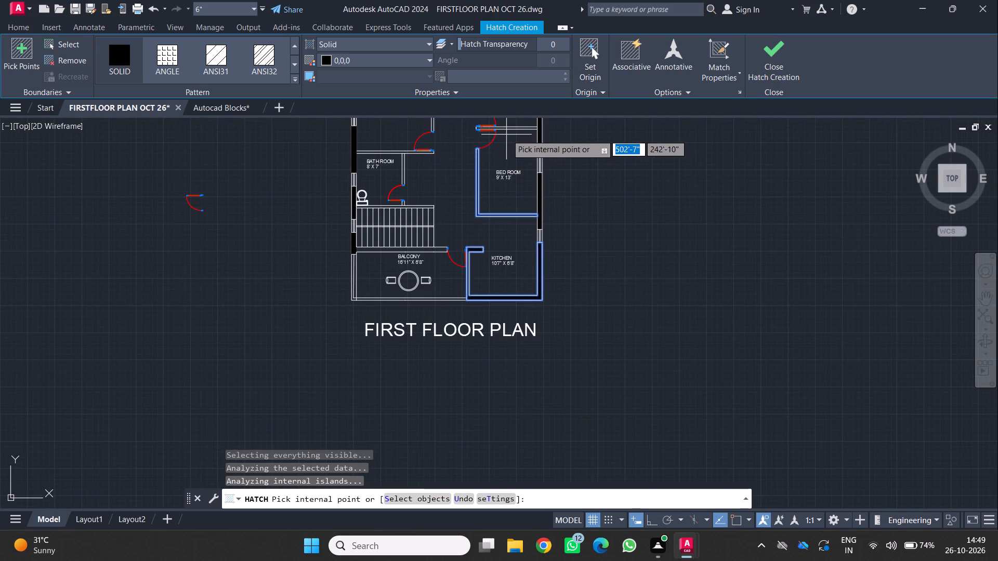
middle_click_drag(515, 166, 502, 265)
middle_click(502, 265)
scroll(488, 256, "up", 3)
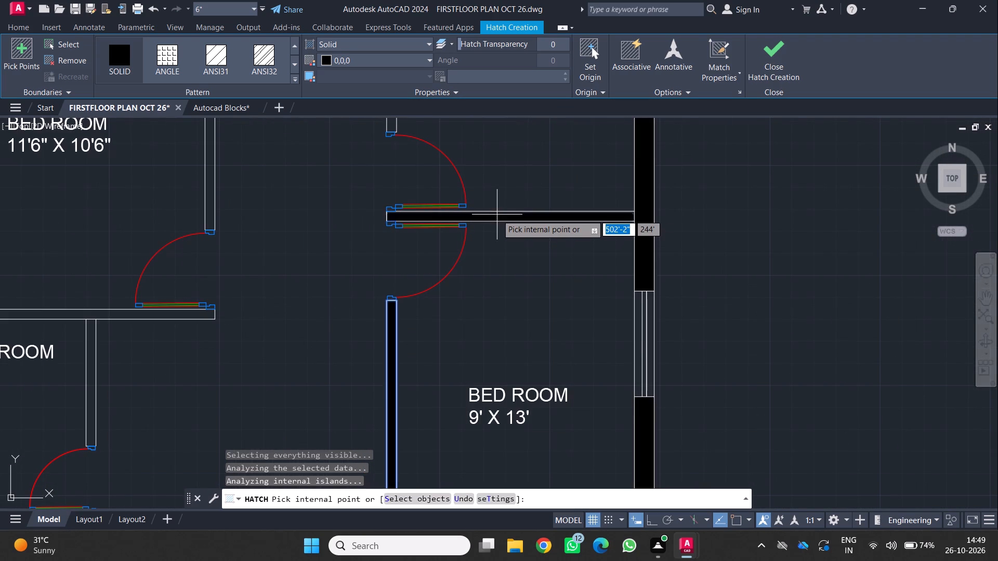
left_click(497, 215)
left_click(777, 66)
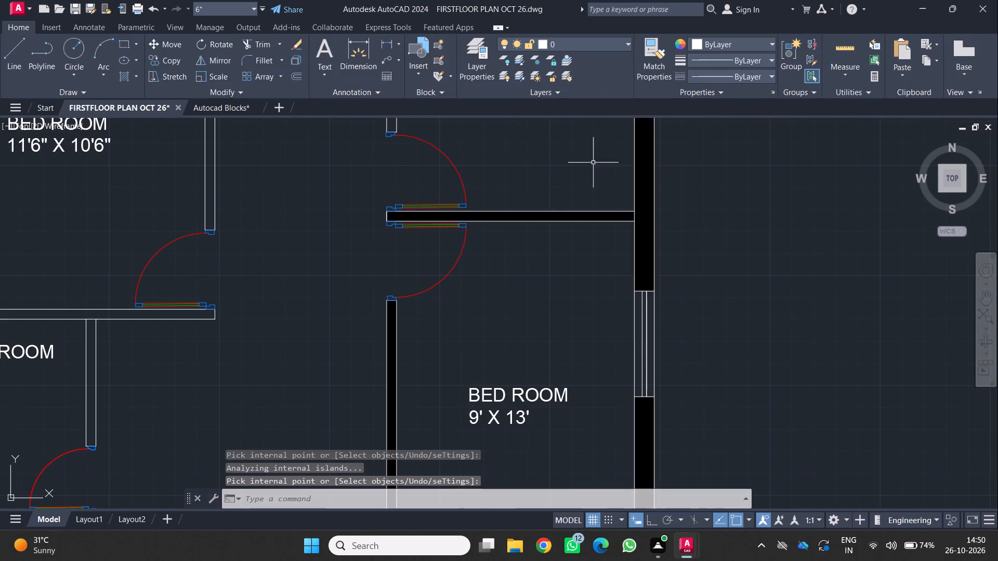
Hatch the 8' X 5'10" bath room's west, south and east walls and the 11'6" X 10'6" bed room's east wall solid black.
scroll(584, 162, "down", 2)
middle_click_drag(581, 169, 712, 276)
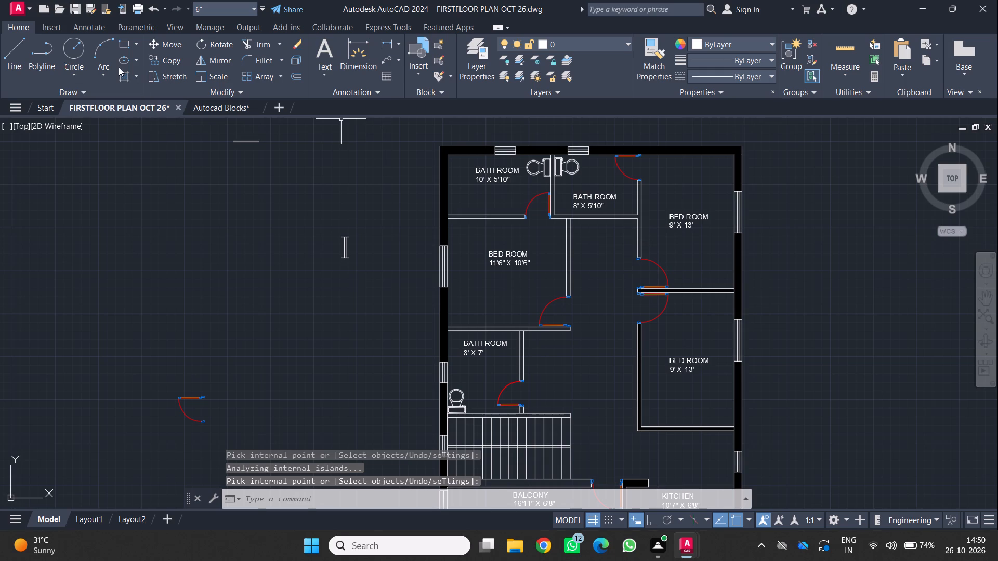
left_click(137, 78)
left_click(147, 95)
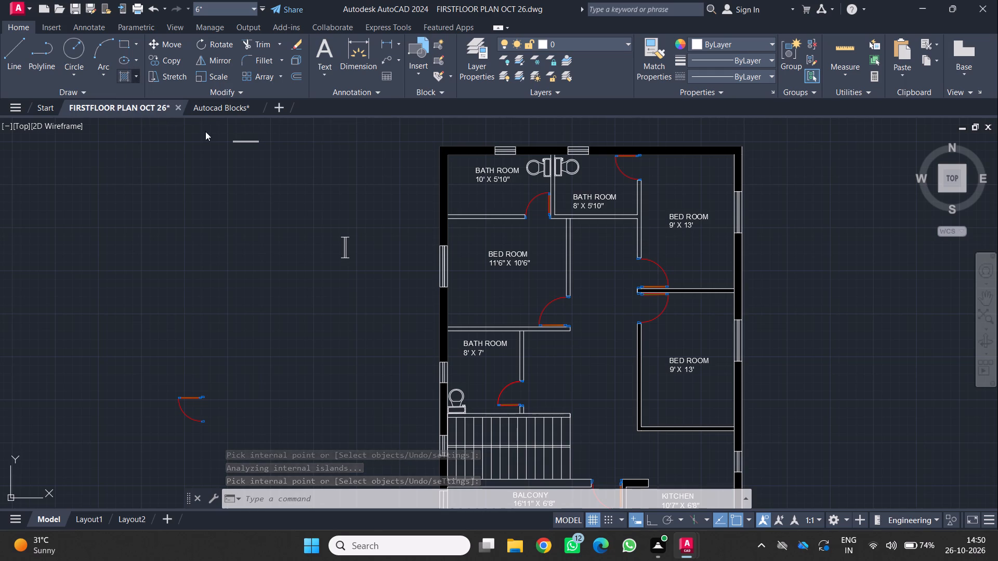
scroll(649, 217, "up", 2)
scroll(598, 229, "up", 2)
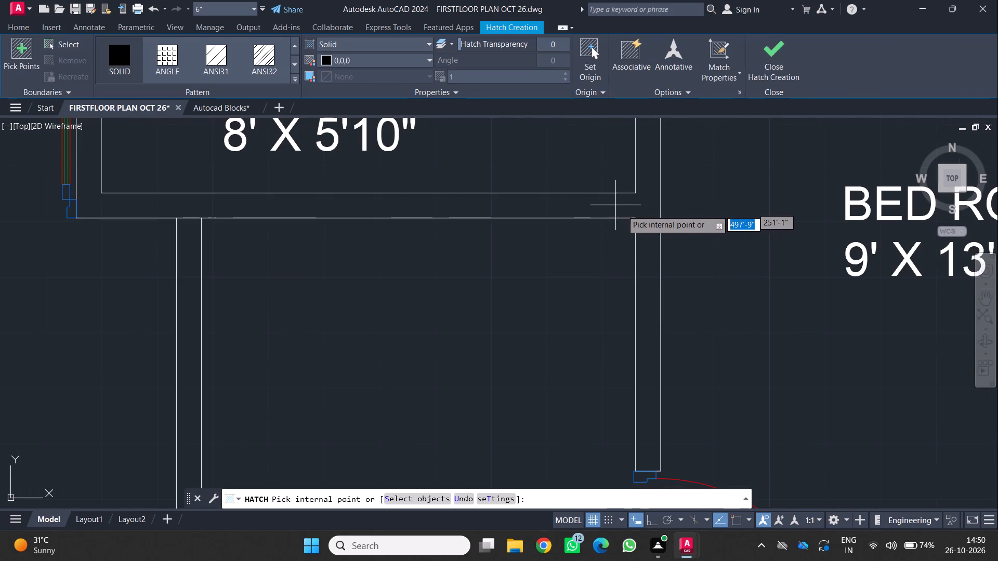
left_click(628, 211)
scroll(426, 220, "down", 3)
scroll(345, 257, "down", 3)
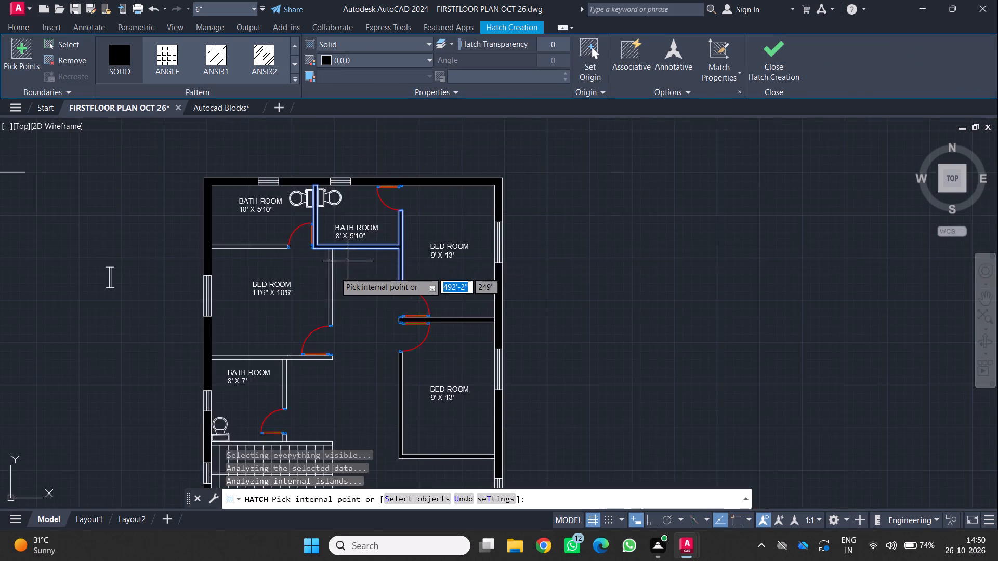
scroll(319, 289, "up", 2)
scroll(364, 294, "up", 2)
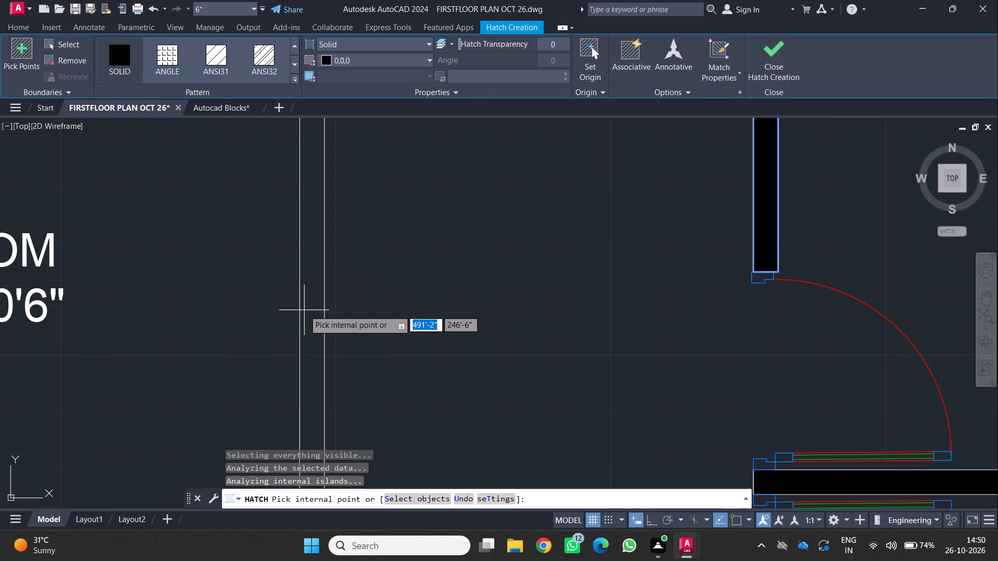
left_click(304, 310)
Add solid black hatch to the 10' X 5'10" bath room's south wall and the 8' X 7' bath room's north and east walls.
scroll(316, 298, "down", 3)
middle_click_drag(271, 244, 454, 287)
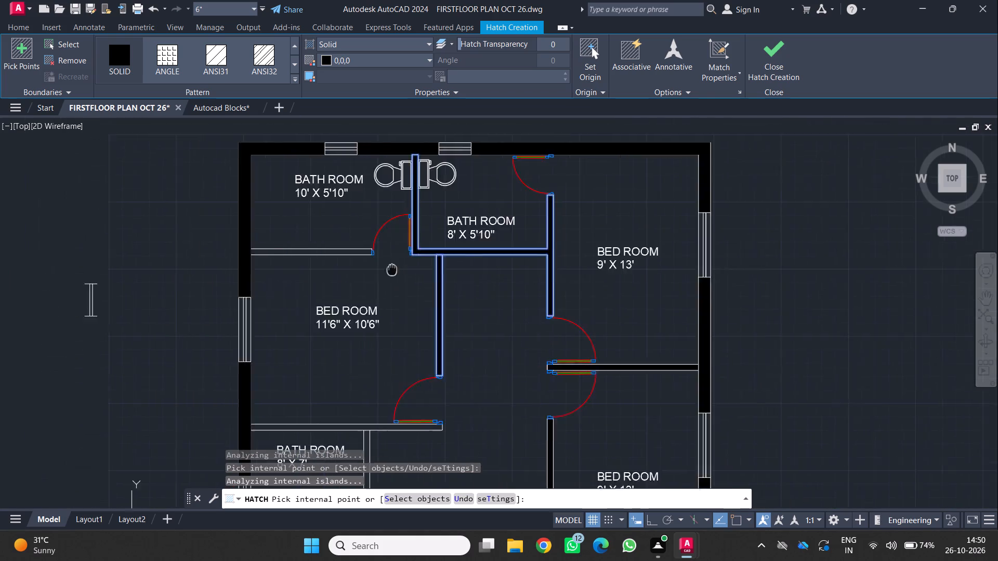
middle_click_drag(454, 287, 466, 290)
middle_click(466, 290)
scroll(336, 275, "up", 3)
left_click(371, 277)
scroll(370, 260, "down", 4)
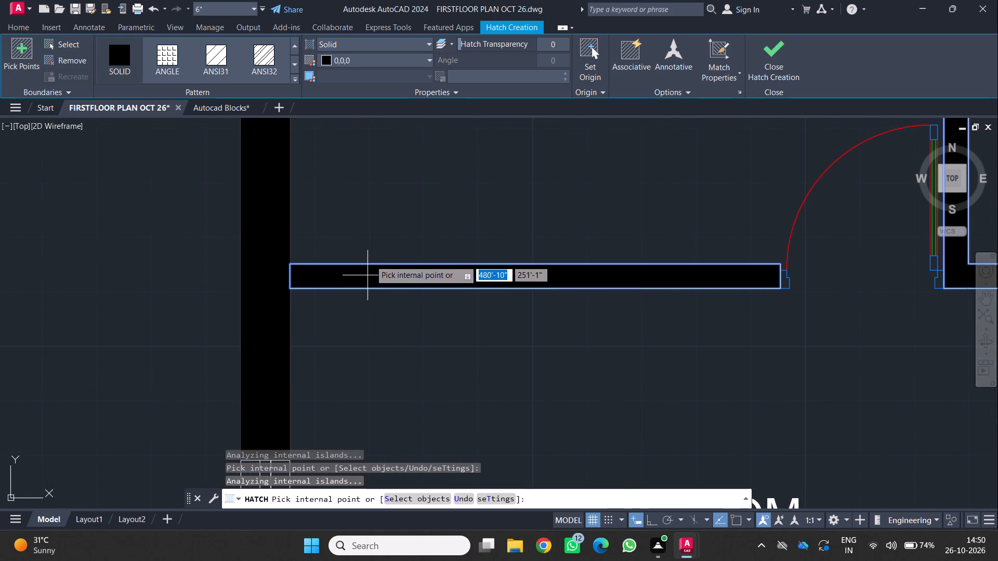
scroll(374, 303, "down", 2)
middle_click_drag(380, 308, 456, 194)
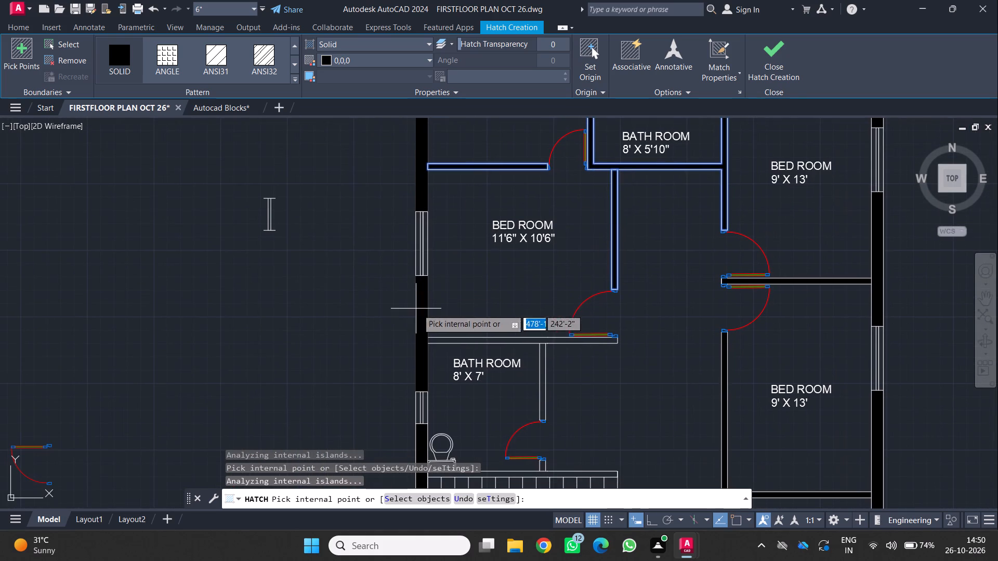
scroll(459, 349, "up", 2)
left_click(457, 333)
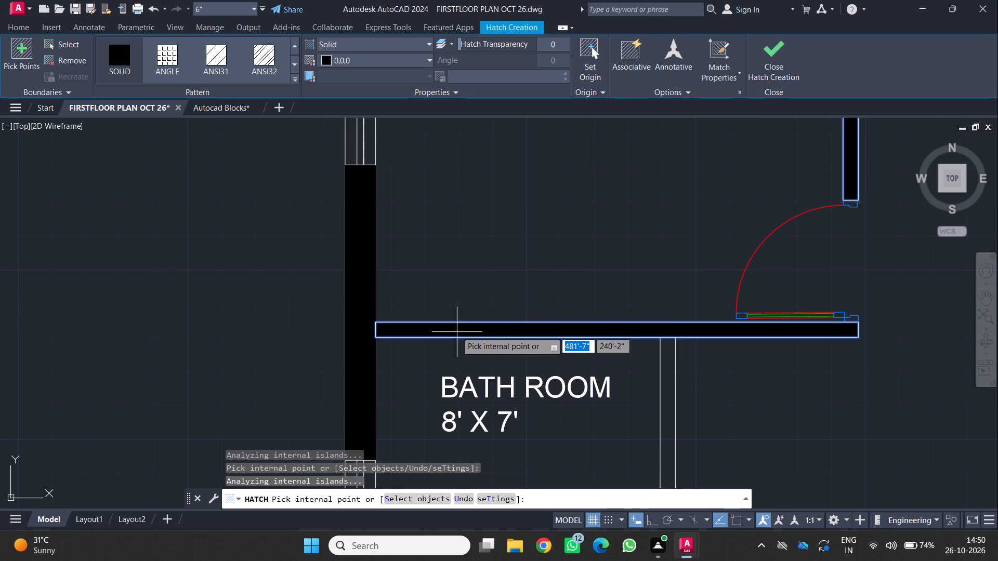
scroll(479, 277, "down", 2)
scroll(533, 352, "up", 2)
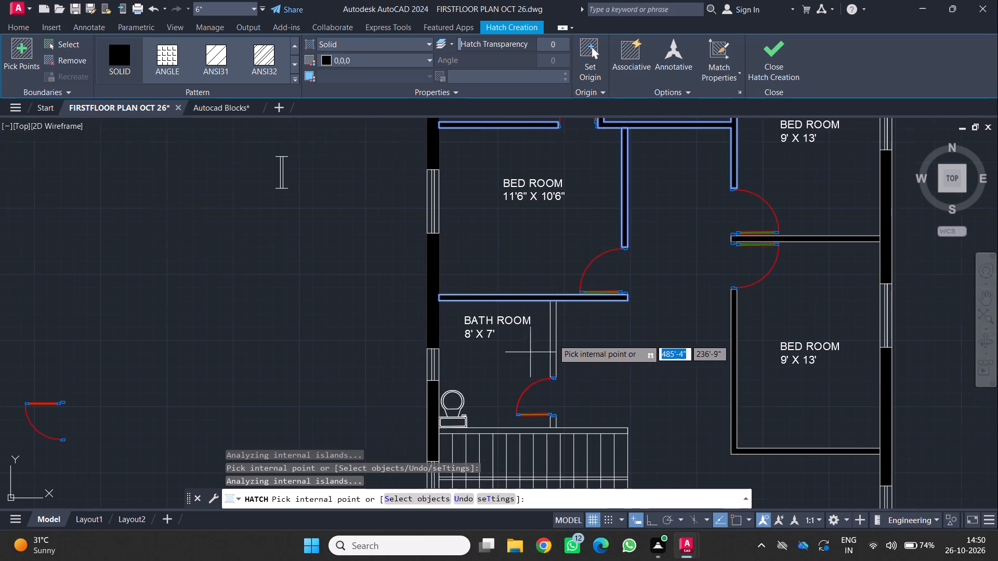
left_click(569, 332)
Fill the wall between the staircase and balcony and the wall along the staircase's north side with solid black hatch.
scroll(550, 334, "down", 3)
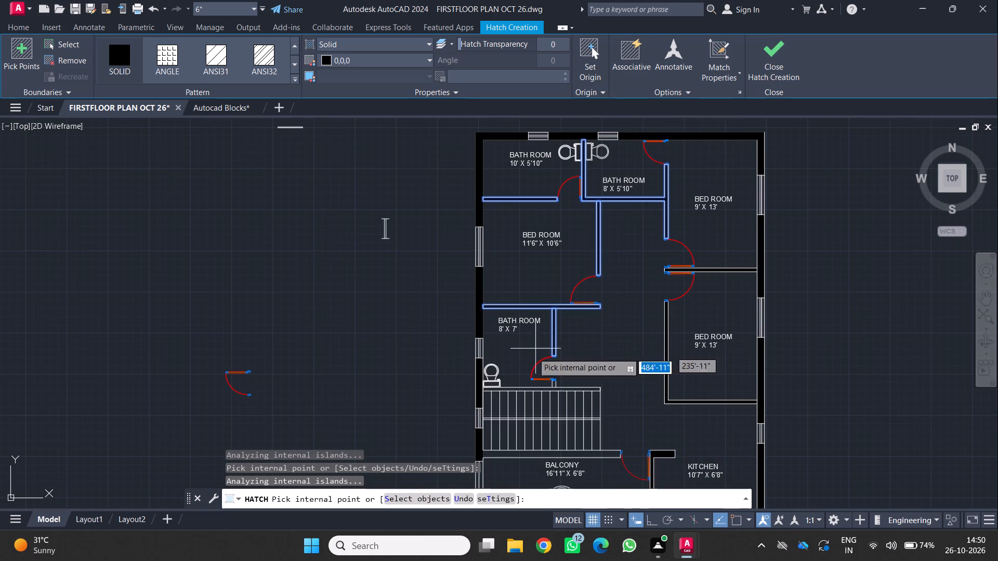
middle_click_drag(511, 362, 553, 204)
scroll(563, 305, "up", 3)
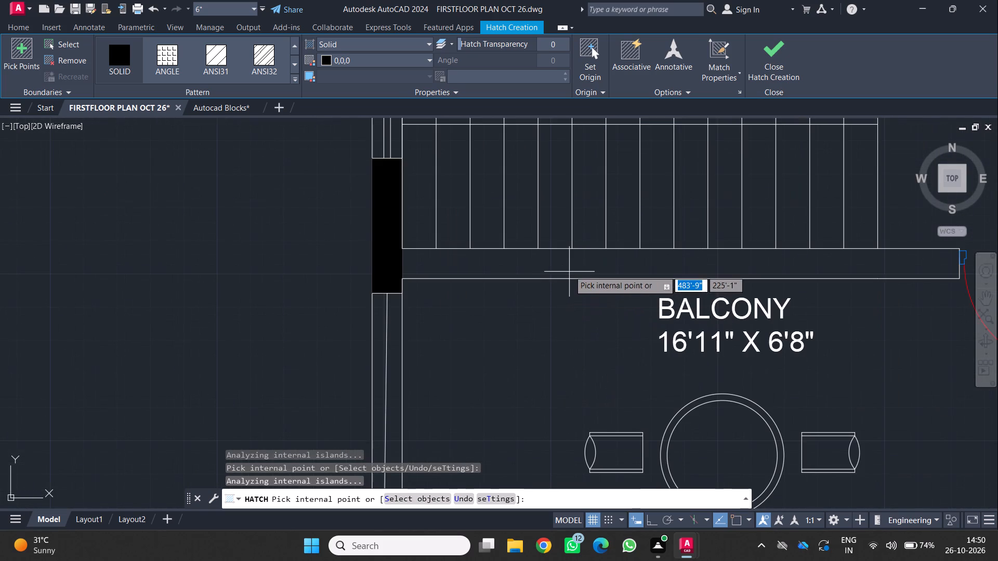
left_click(570, 269)
scroll(571, 255, "down", 2)
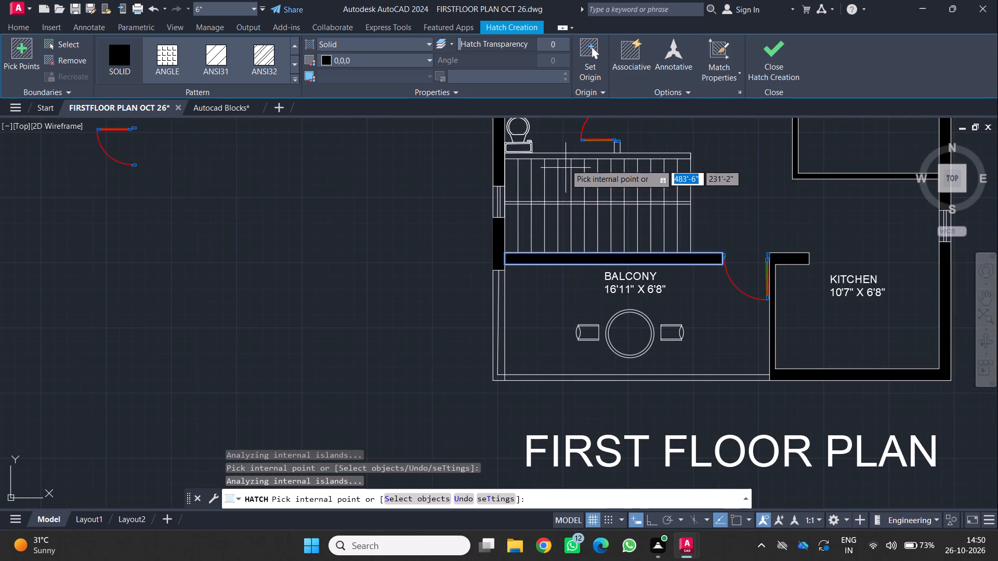
scroll(567, 149, "up", 5)
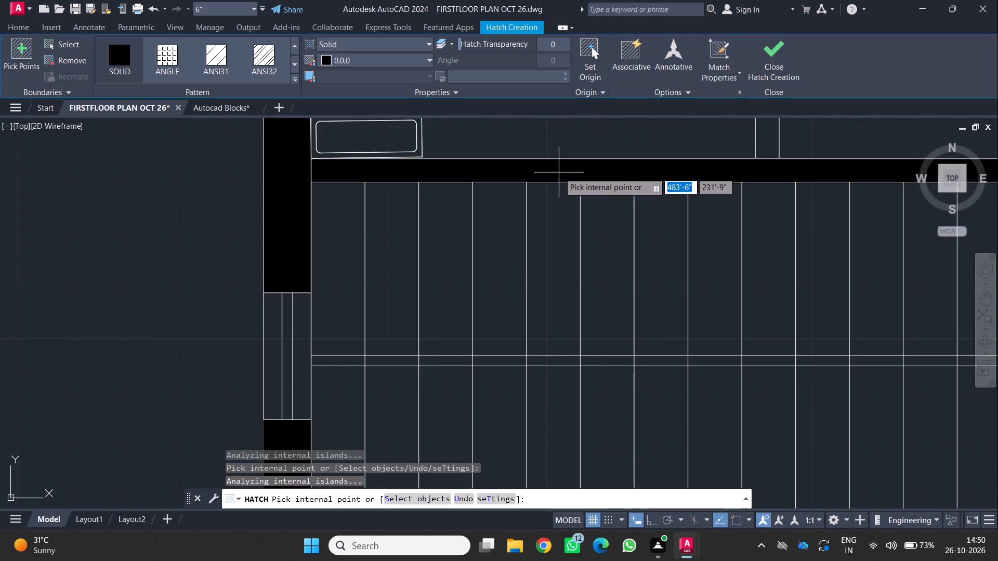
left_click(559, 172)
scroll(561, 168, "down", 5)
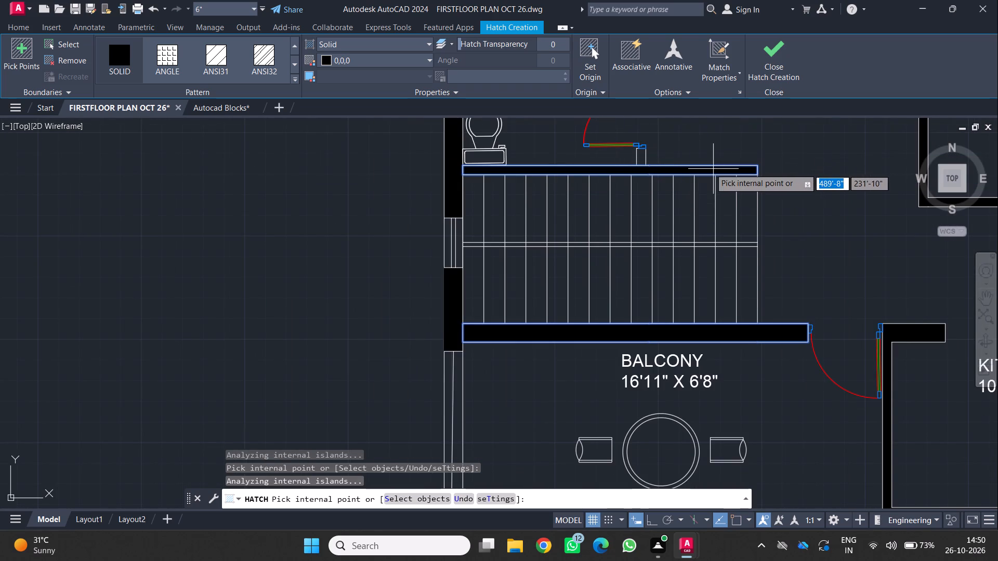
scroll(693, 173, "down", 2)
middle_click_drag(667, 182, 589, 323)
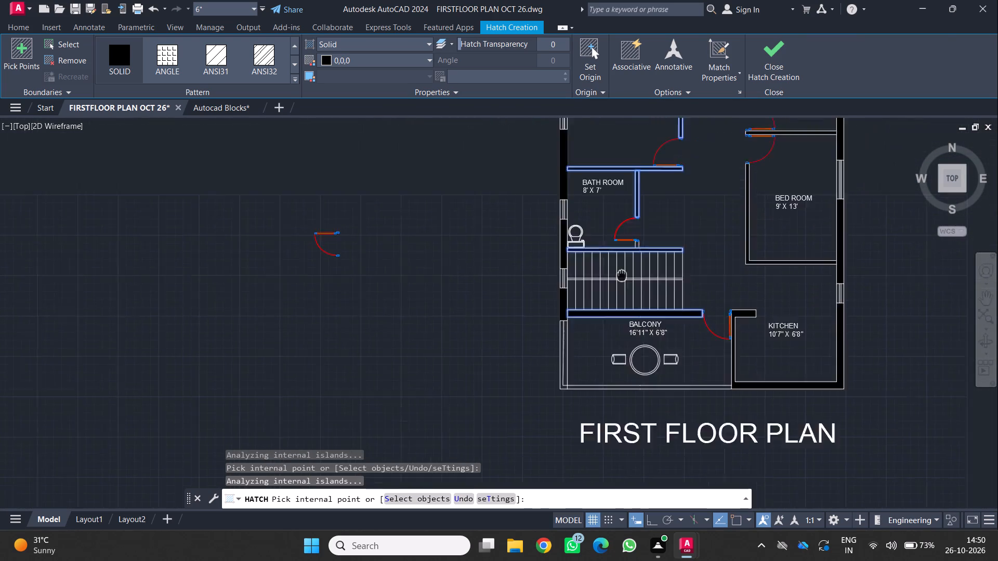
middle_click_drag(589, 323, 577, 336)
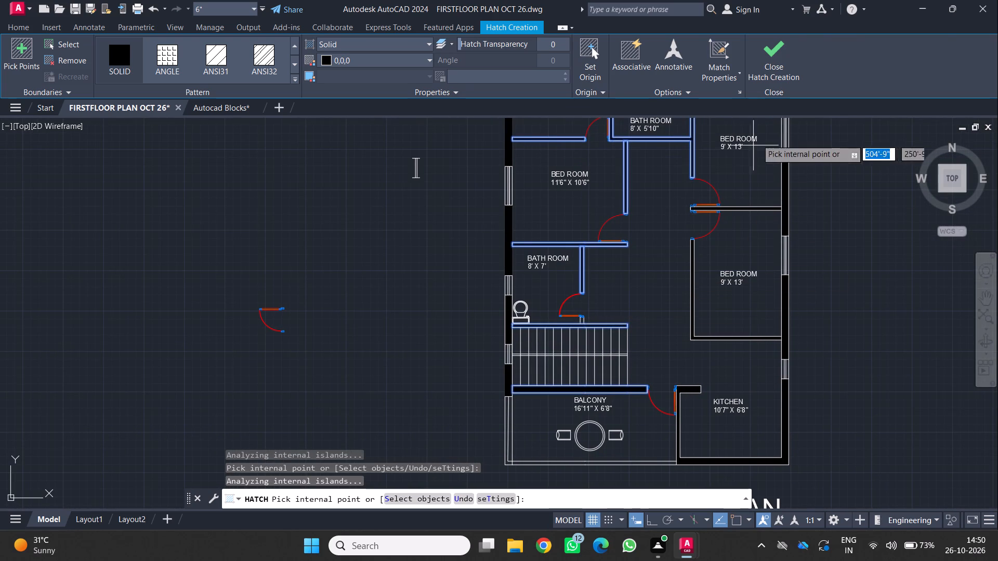
left_click(772, 60)
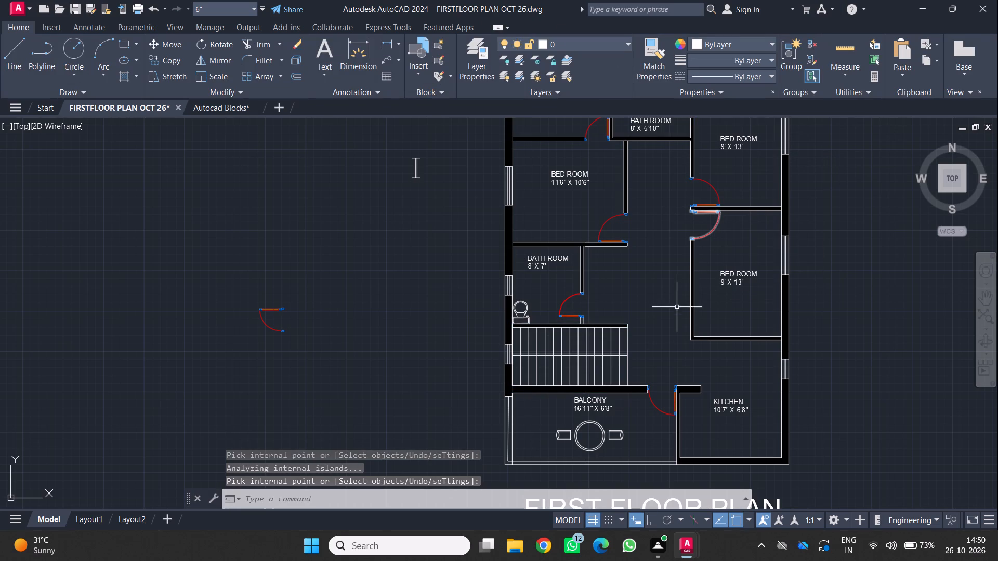
Trim away the extra inner vertical line along the balcony's west side, including its short remnant between the south parapet lines.
middle_click_drag(478, 428, 509, 369)
middle_click(509, 369)
scroll(535, 368, "up", 1)
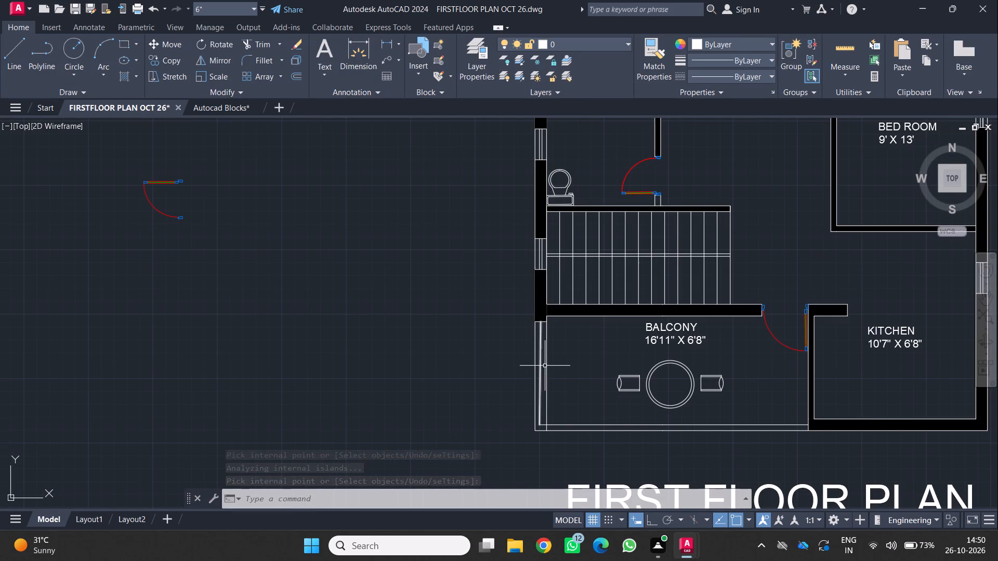
left_click(266, 44)
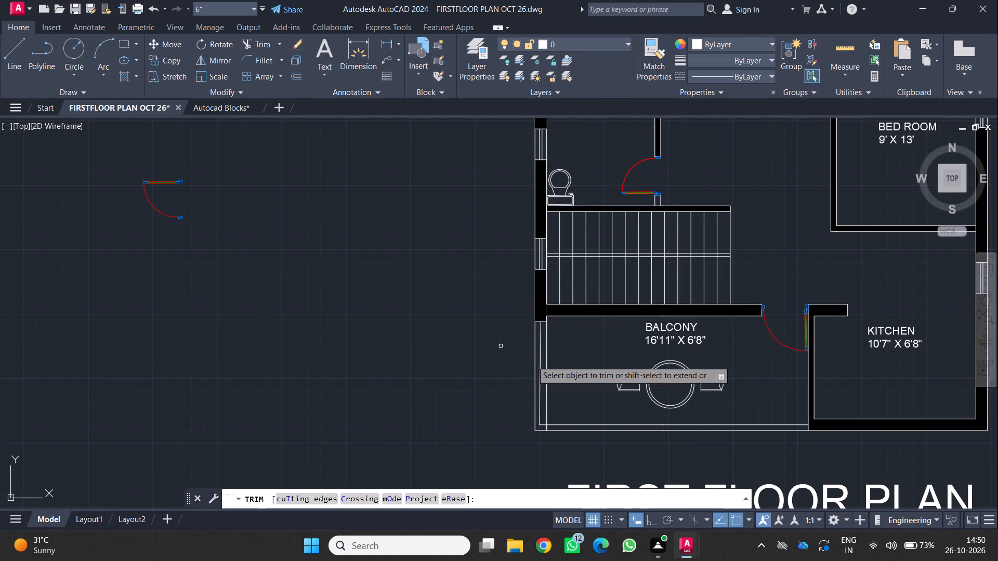
scroll(577, 377, "up", 1)
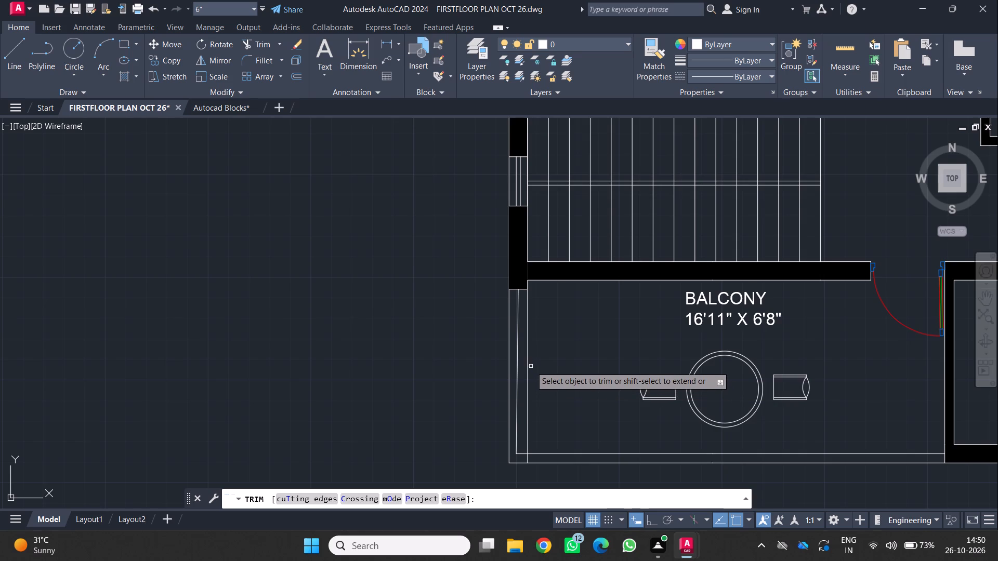
left_click(528, 348)
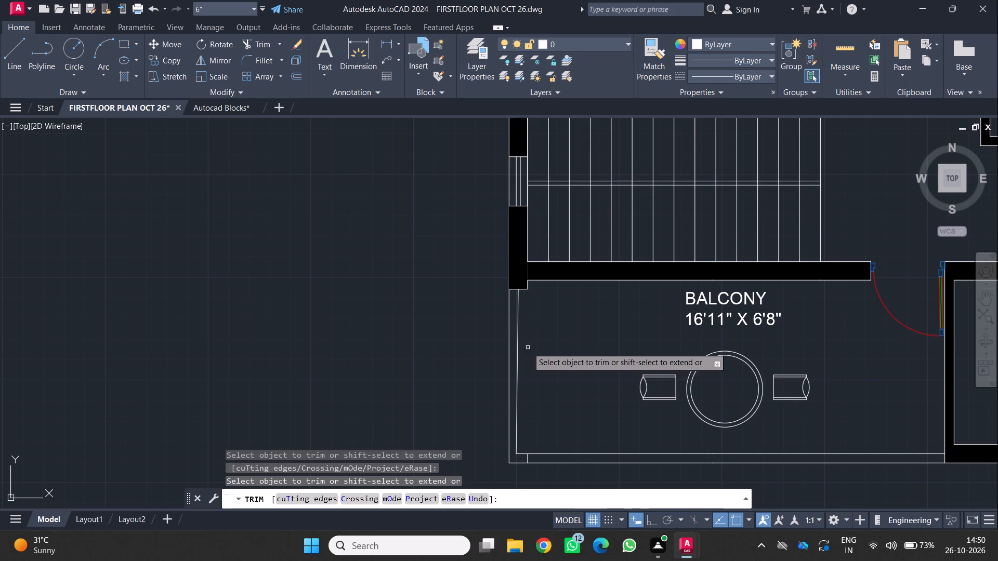
scroll(530, 492, "up", 4)
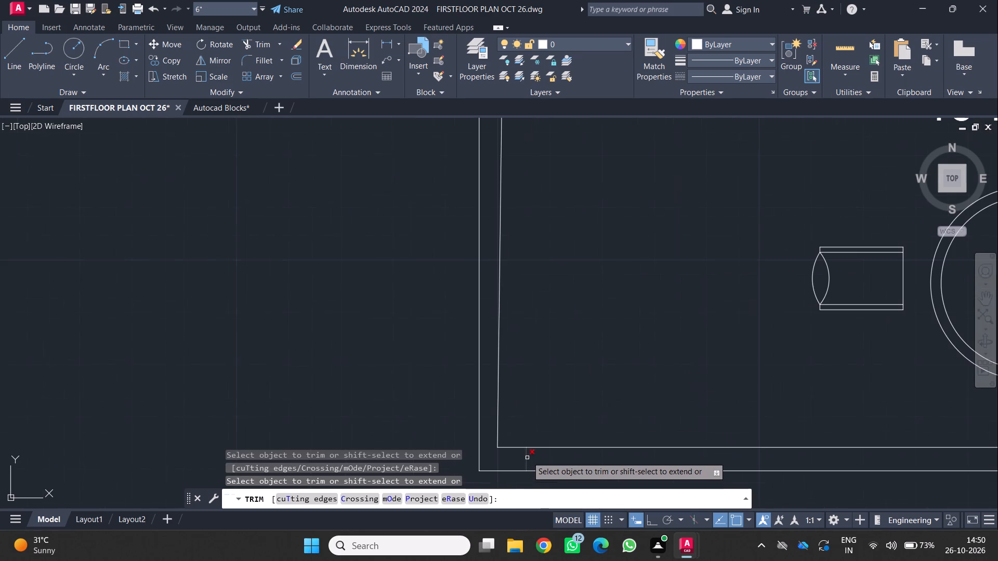
left_click(524, 457)
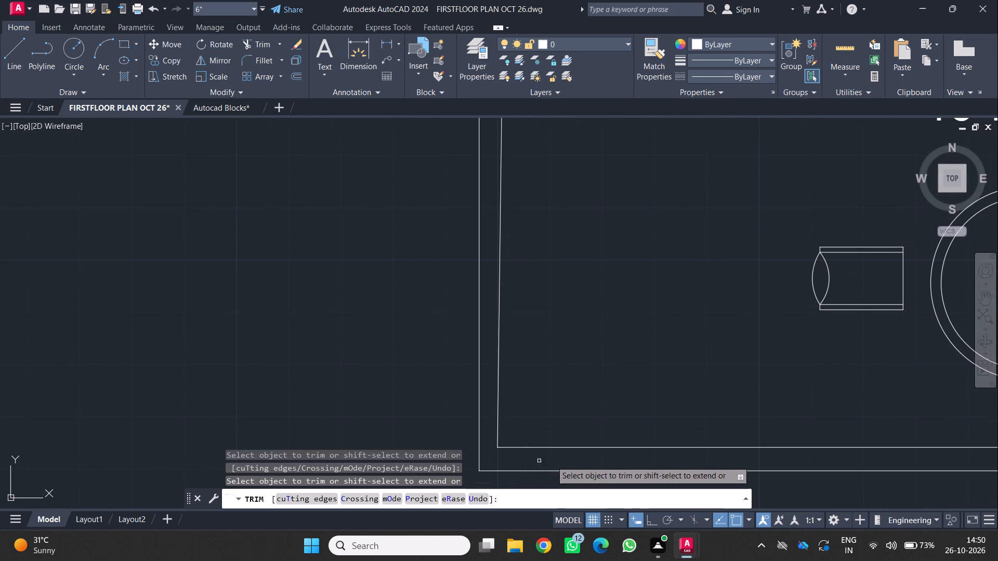
key("Escape")
scroll(583, 381, "down", 5)
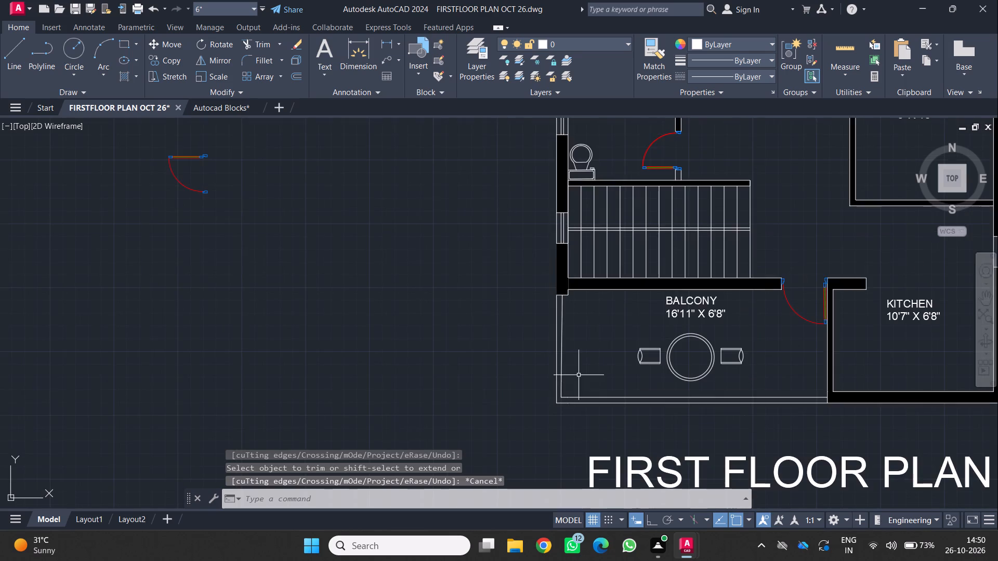
Insert the Bed - Queen block from DesignCenter's Home - Space Planner blocks at scale 1 in the empty space west of the plan.
scroll(579, 375, "down", 1)
middle_click_drag(614, 347, 524, 403)
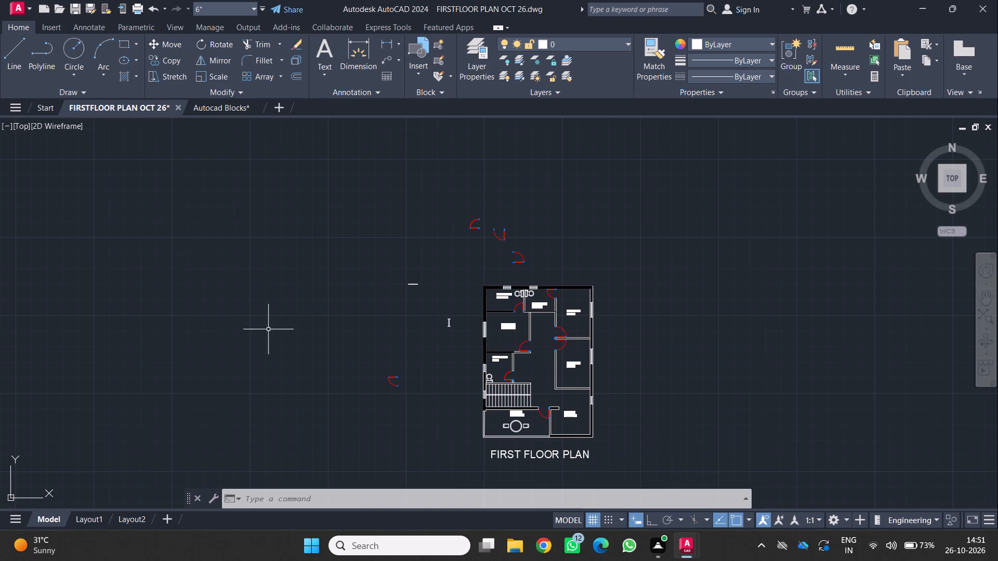
key("d")
key("c")
key("Return")
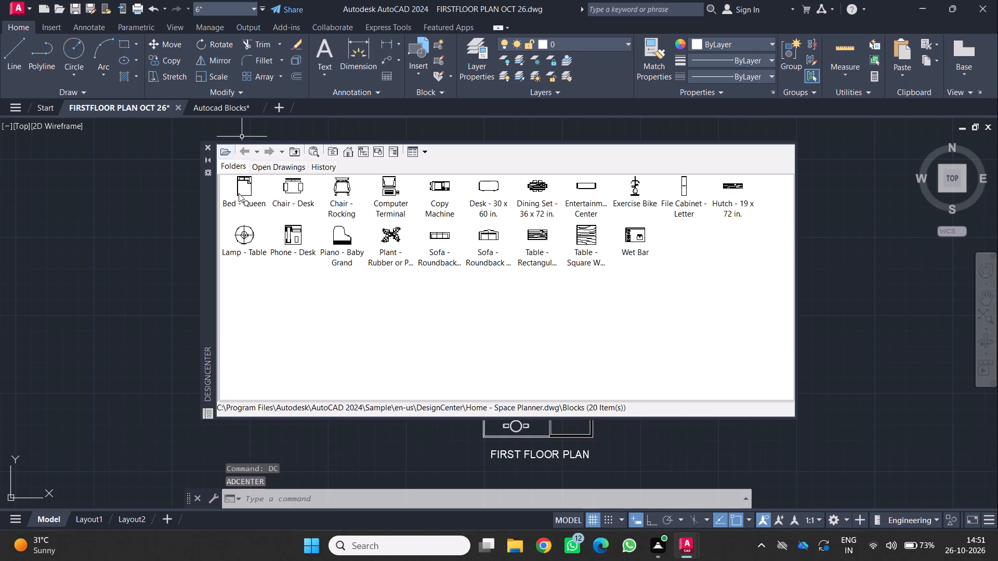
left_click_drag(245, 183, 244, 189)
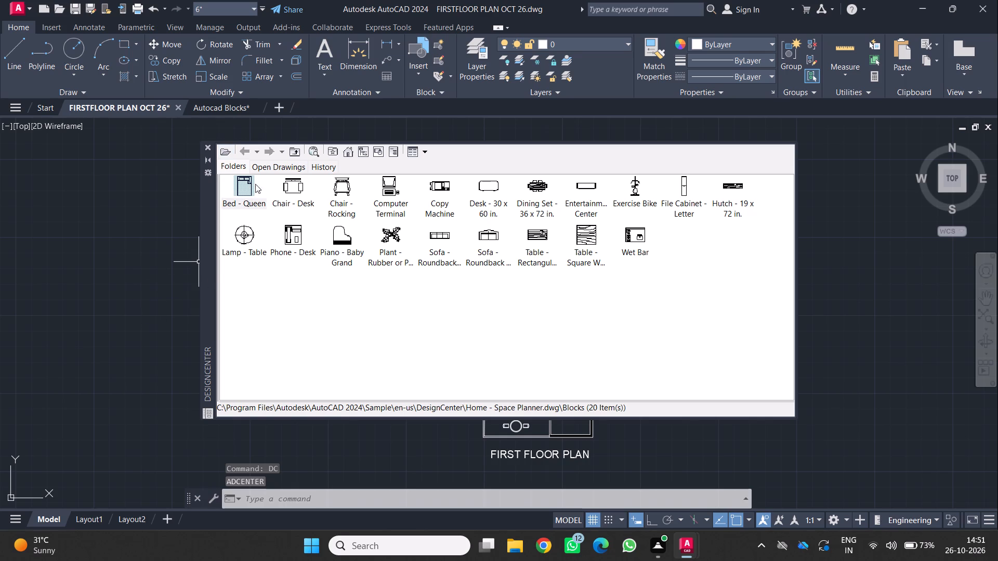
left_click(240, 192)
left_click(240, 192)
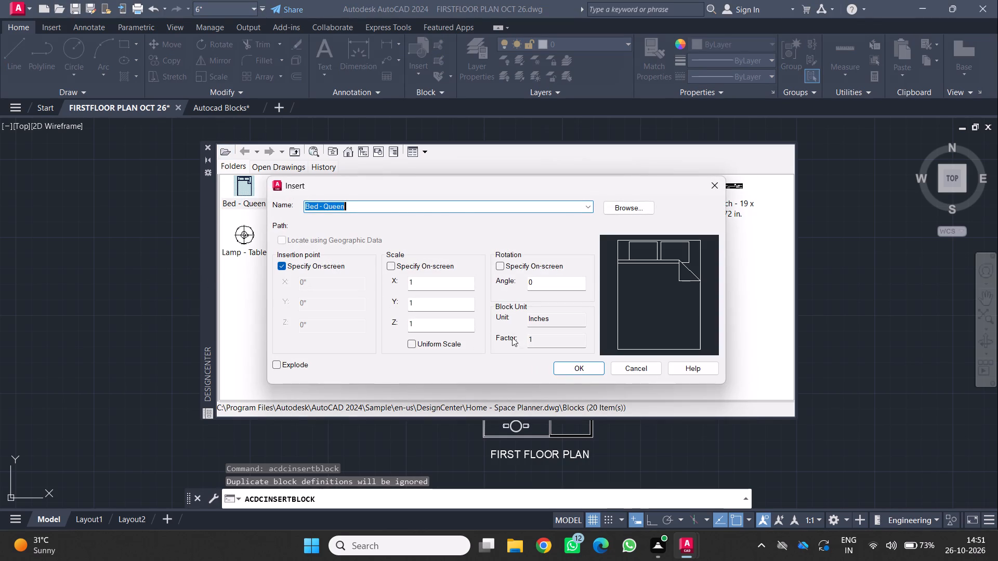
left_click(580, 366)
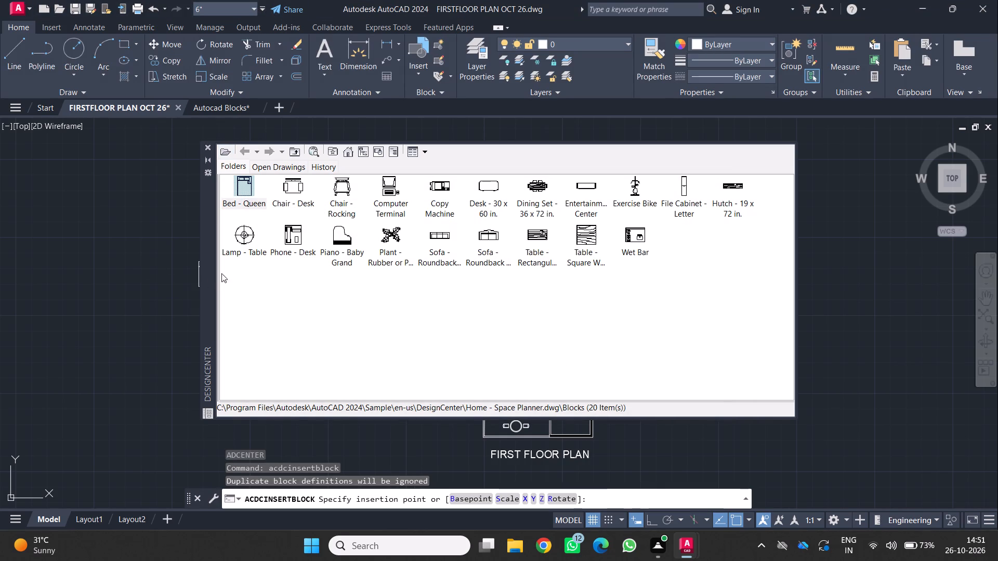
left_click(156, 251)
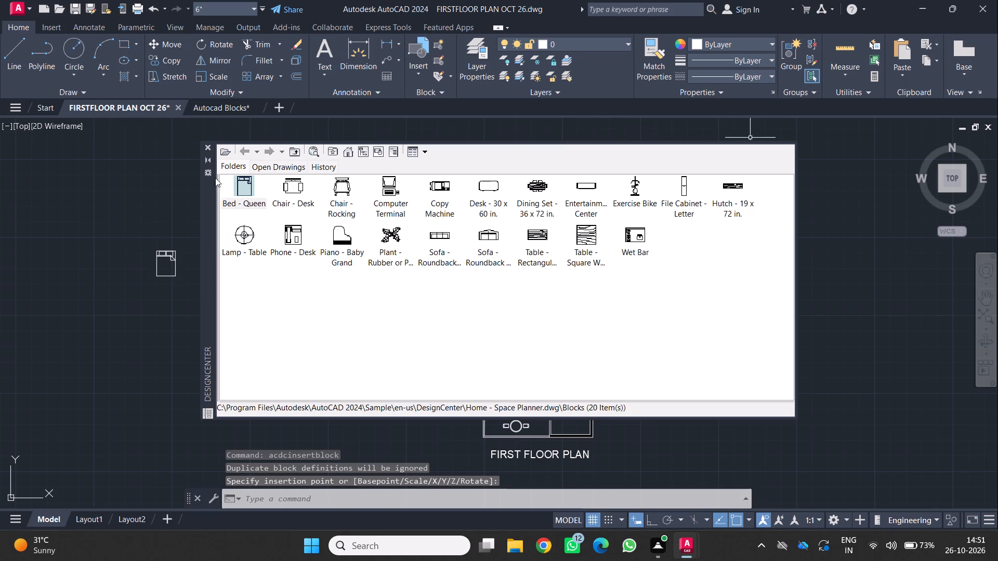
left_click(207, 142)
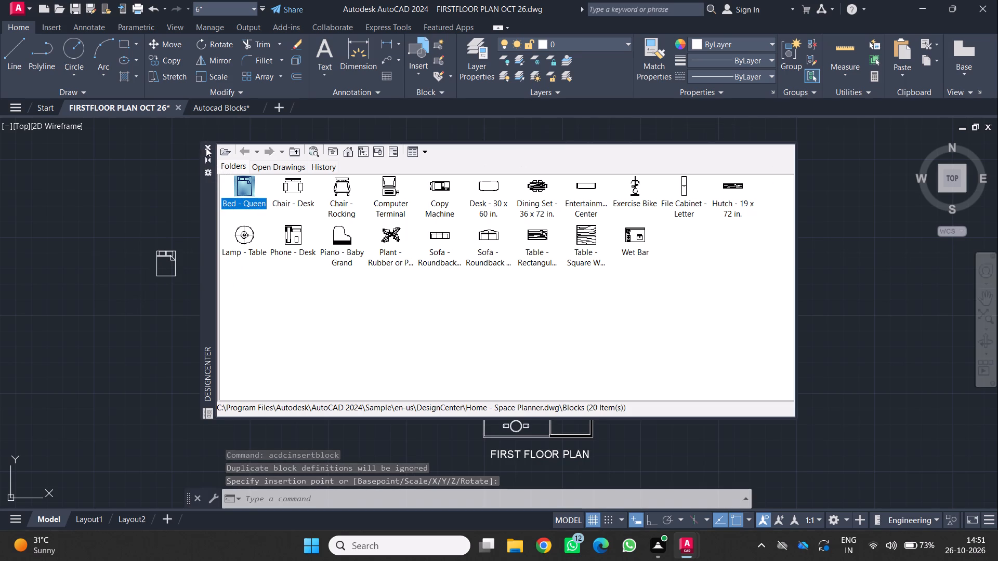
left_click(206, 148)
Rotate the queen bed by 270 degrees about its northwest corner.
scroll(165, 306, "up", 1)
middle_click_drag(164, 284, 258, 285)
left_click_drag(207, 181, 214, 191)
left_click(314, 288)
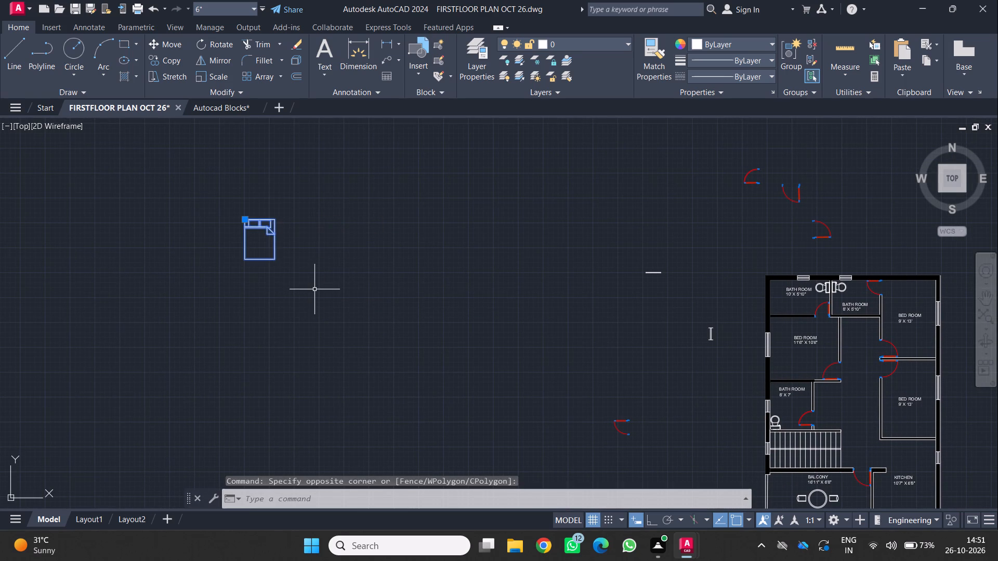
type("RO")
key("Return")
scroll(210, 222, "up", 3)
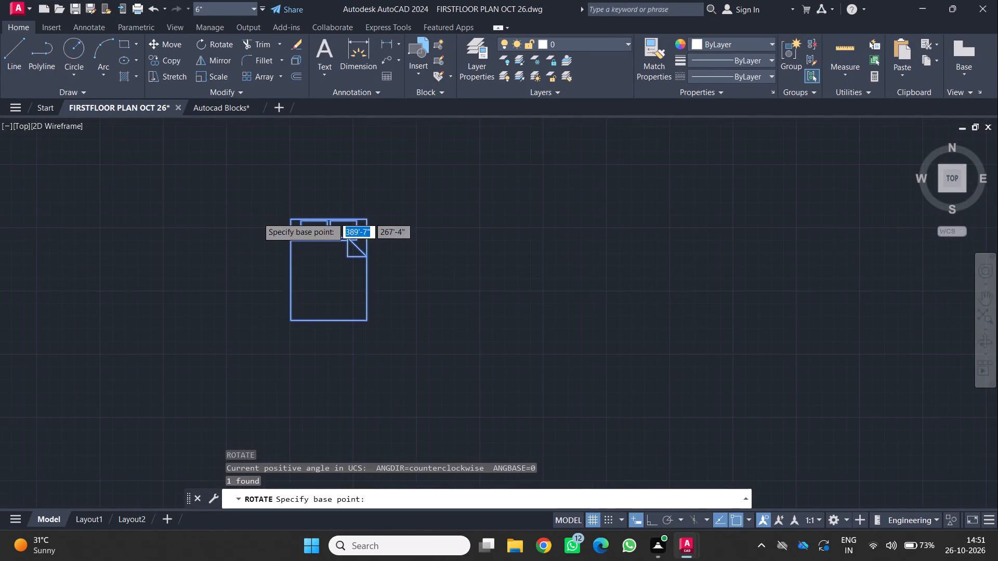
scroll(317, 237, "up", 3)
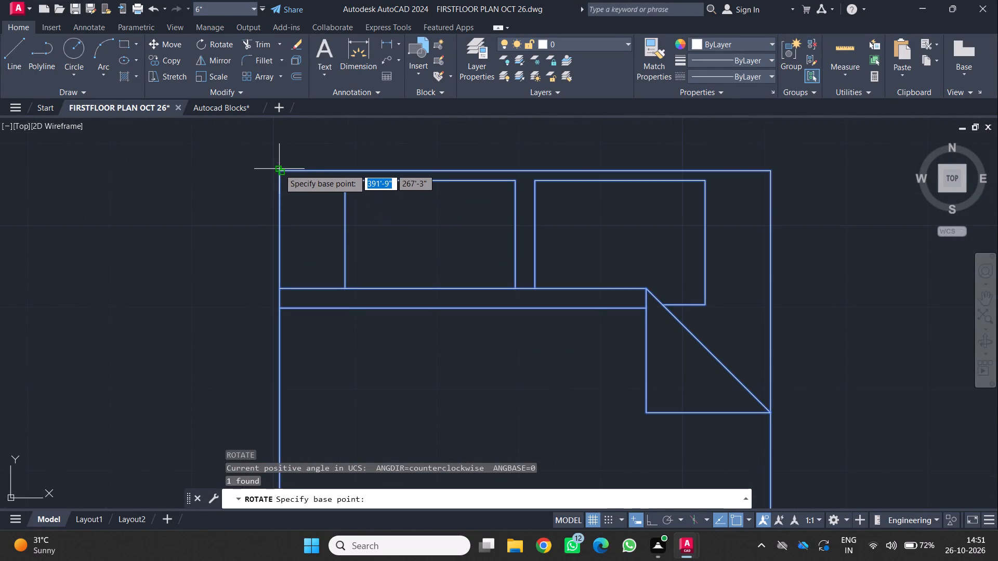
left_click(279, 169)
scroll(268, 174, "down", 4)
middle_click_drag(178, 162, 224, 206)
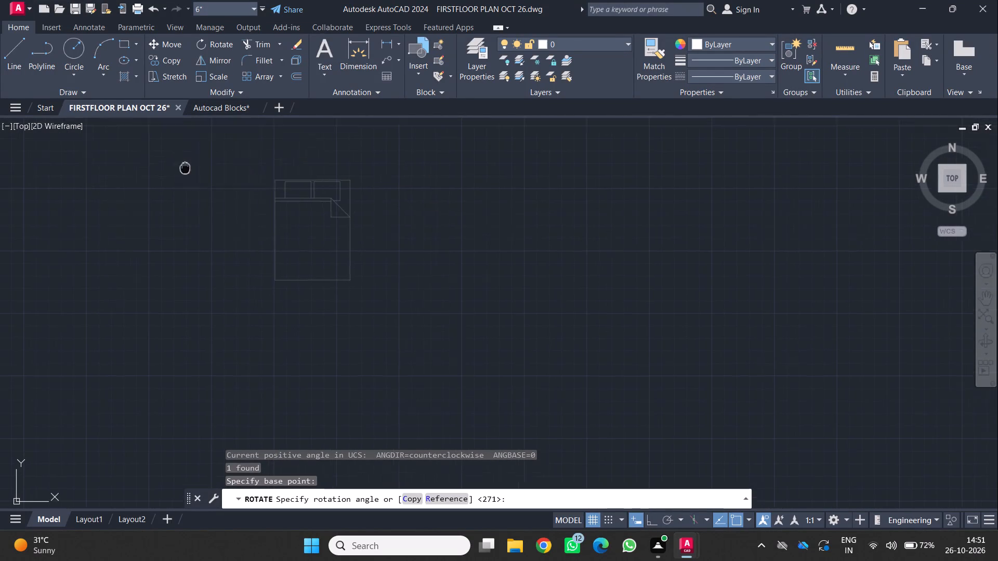
middle_click_drag(224, 206, 325, 298)
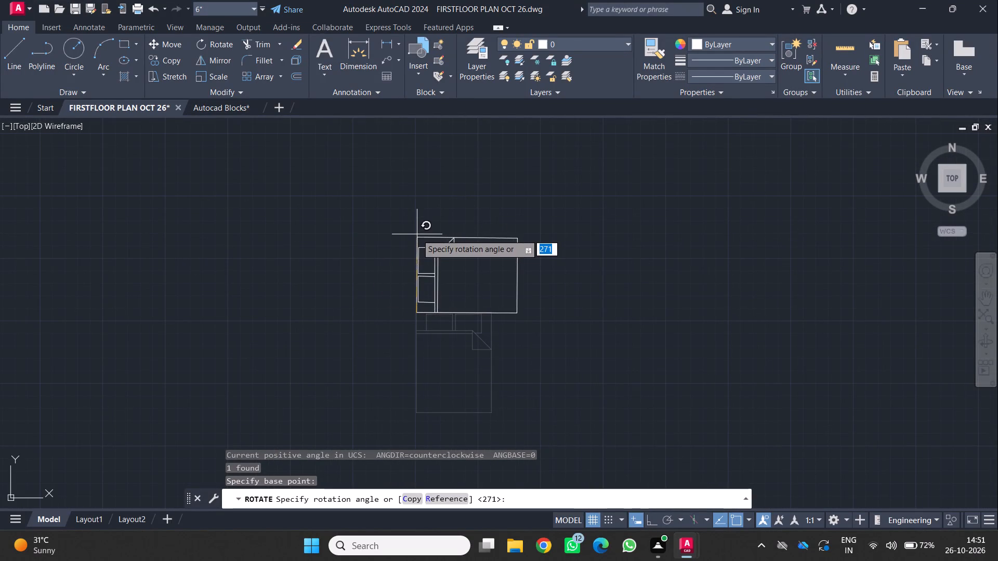
scroll(416, 233, "up", 1)
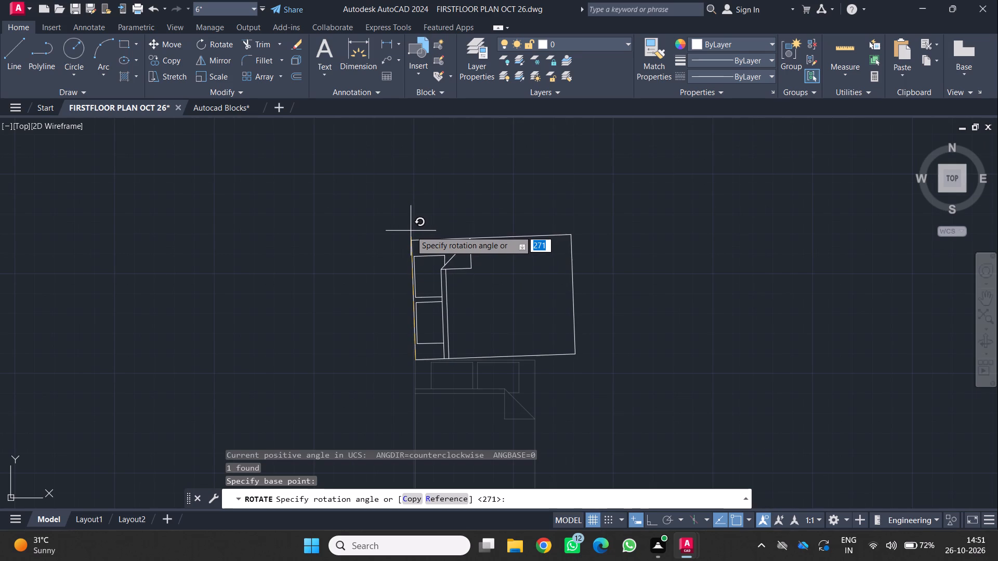
type("270")
key("Return")
scroll(370, 266, "down", 3)
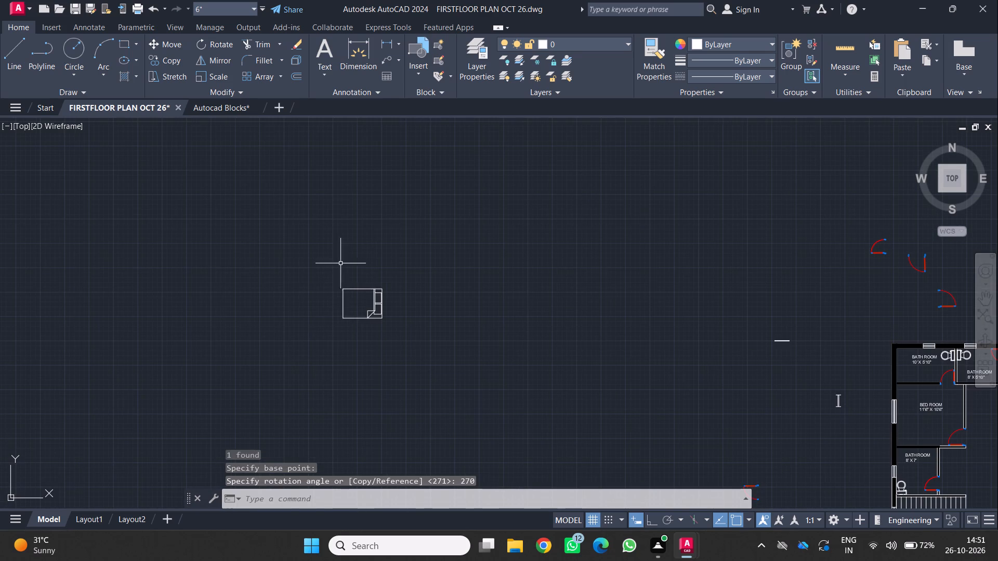
Mirror the queen bed across its vertical headboard edge, erasing the source object.
left_click(338, 236)
left_click(420, 346)
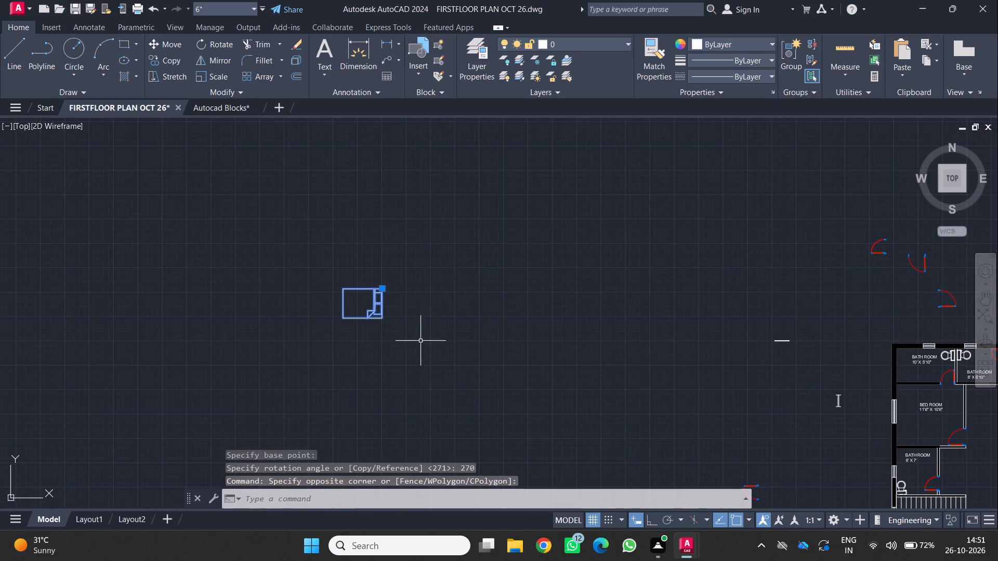
key("m")
key("i")
key("Return")
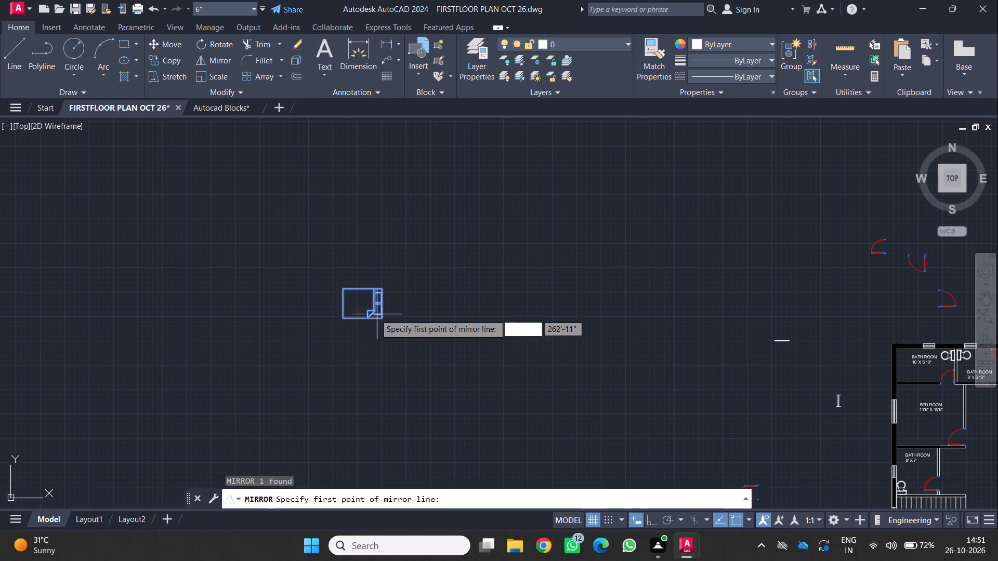
scroll(380, 312, "up", 5)
left_click(320, 337)
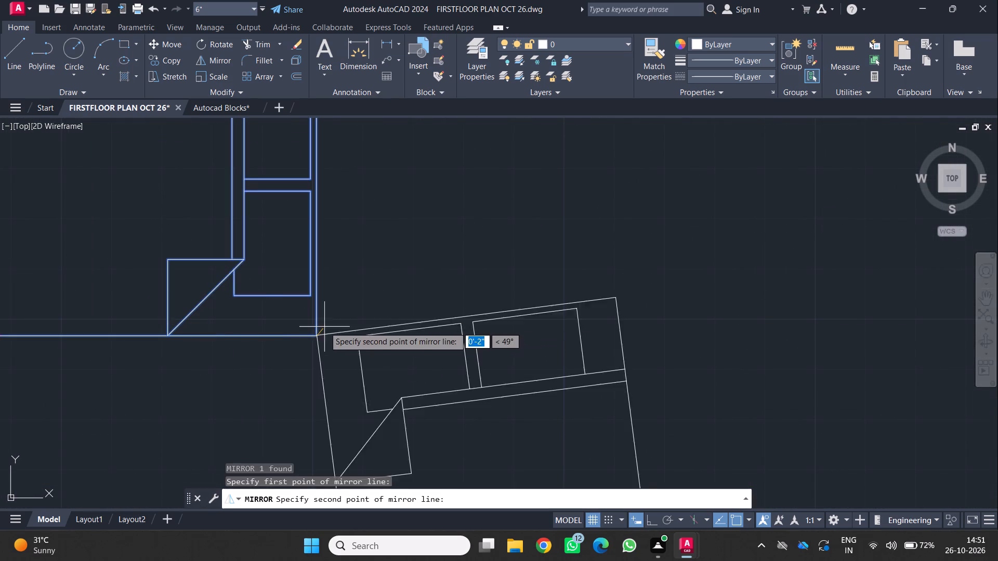
scroll(326, 327, "down", 3)
scroll(339, 249, "up", 4)
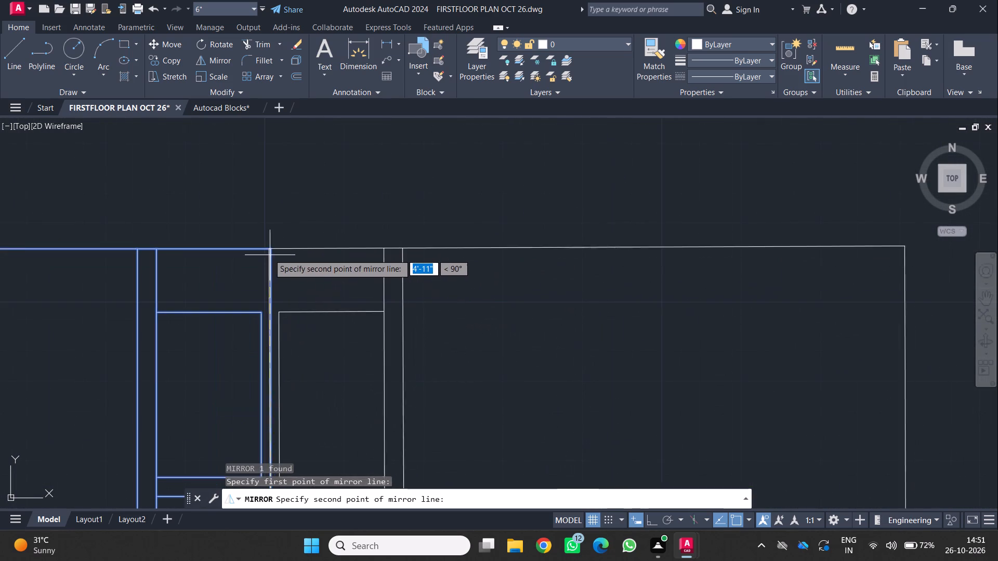
scroll(270, 245, "up", 5)
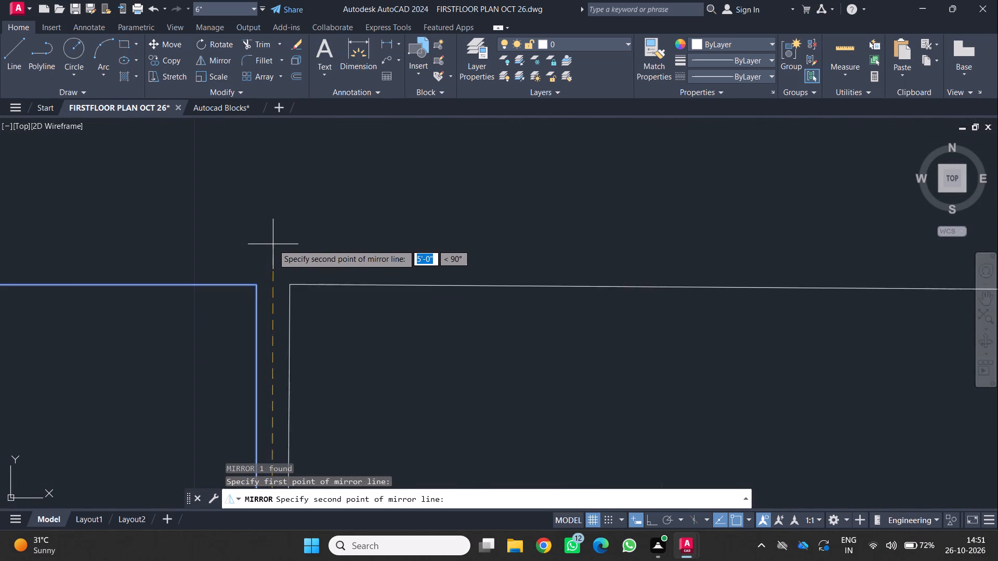
left_click(257, 284)
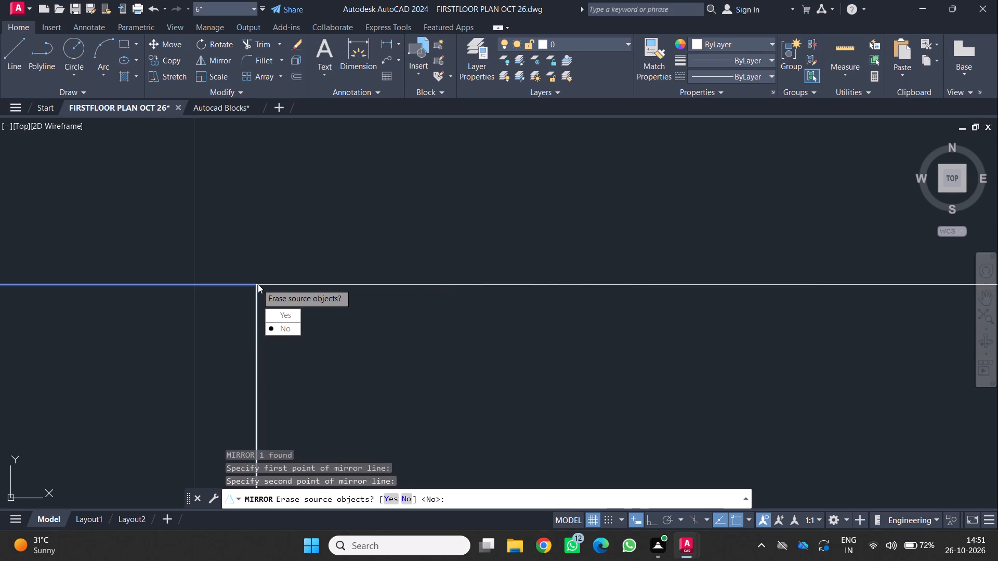
left_click_drag(280, 312, 257, 284)
scroll(266, 266, "down", 6)
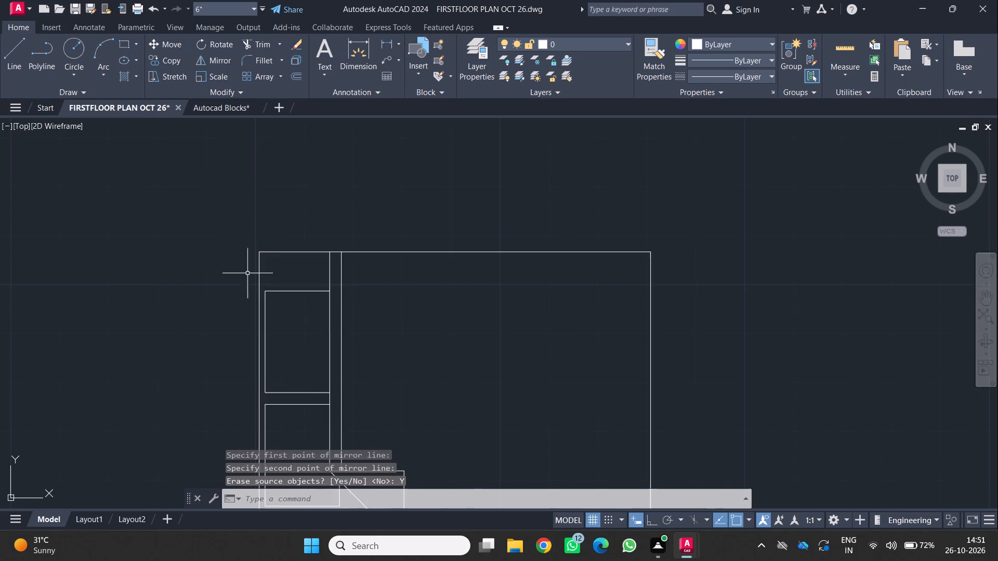
Copy the bed from its headboard-side south corner into the 11'6" X 10'6" bed room, with the headboard against the west wall.
scroll(225, 228, "down", 3)
left_click_drag(204, 199, 208, 214)
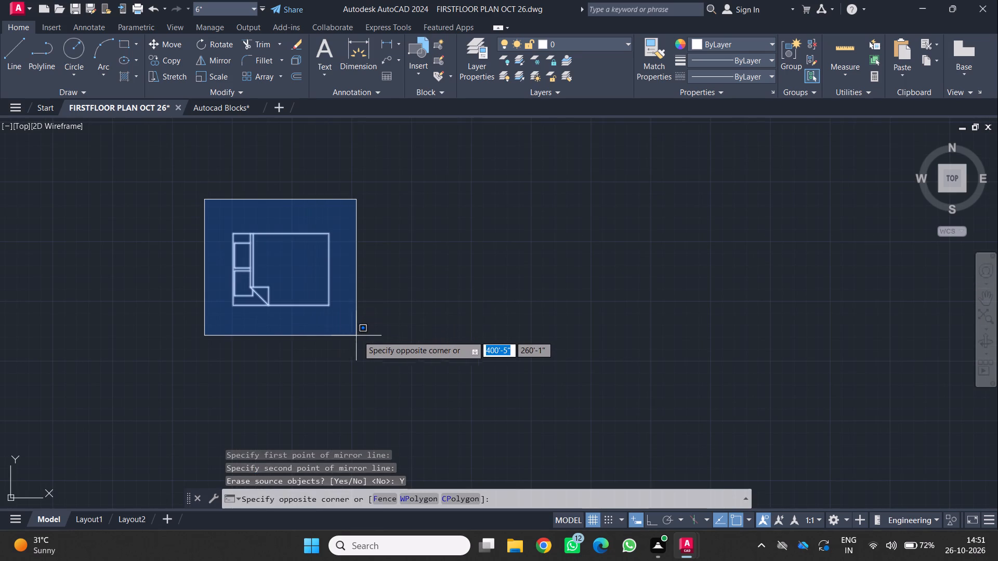
left_click(362, 336)
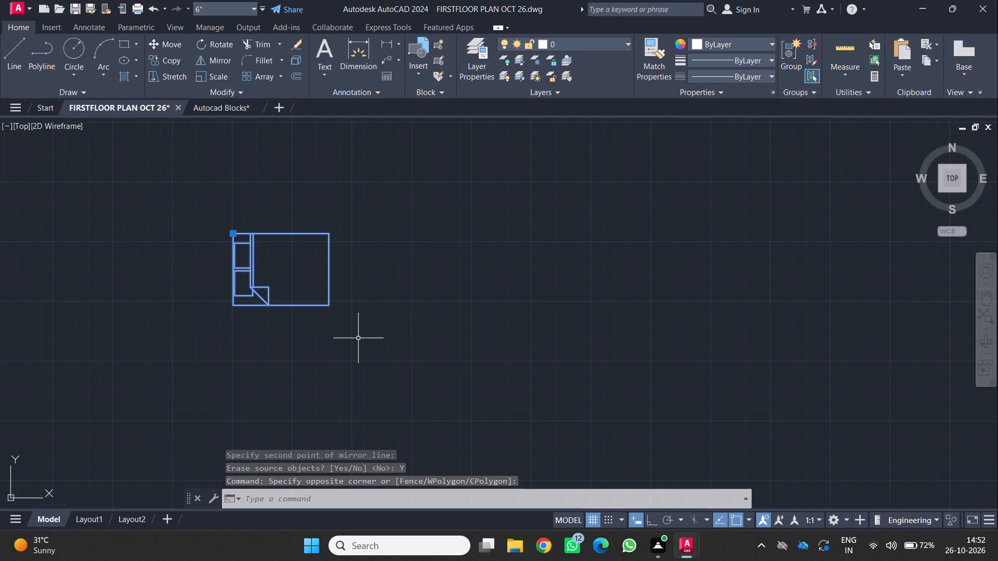
type("CP")
key("Return")
scroll(260, 316, "up", 1)
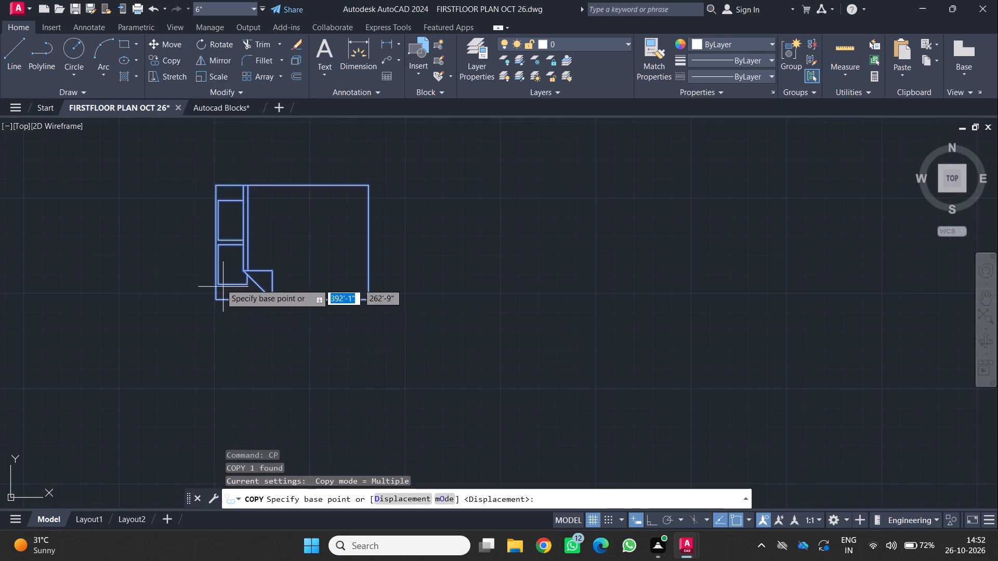
scroll(219, 283, "up", 2)
scroll(198, 338, "up", 1)
left_click(217, 313)
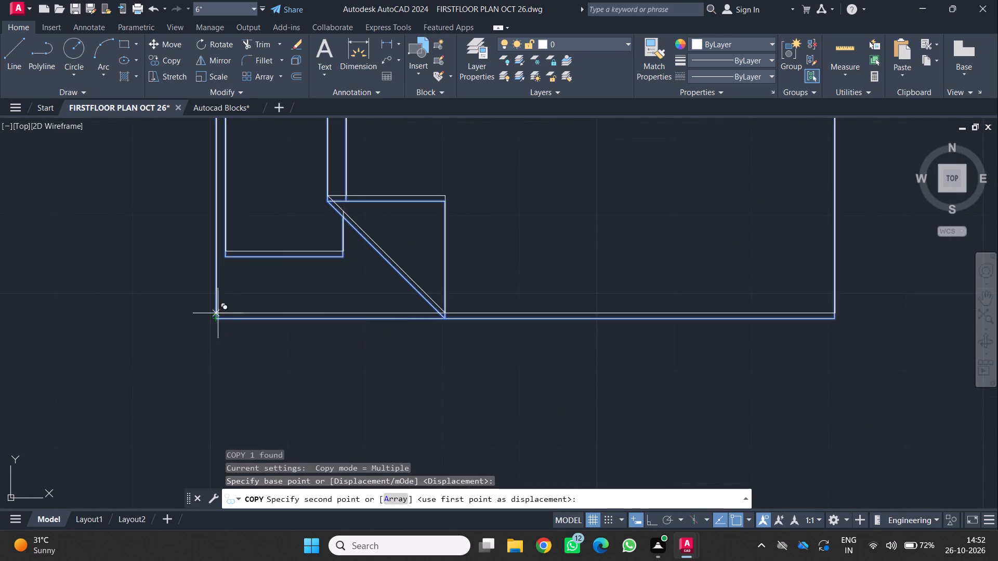
scroll(243, 327, "down", 4)
scroll(541, 353, "down", 5)
scroll(703, 384, "up", 3)
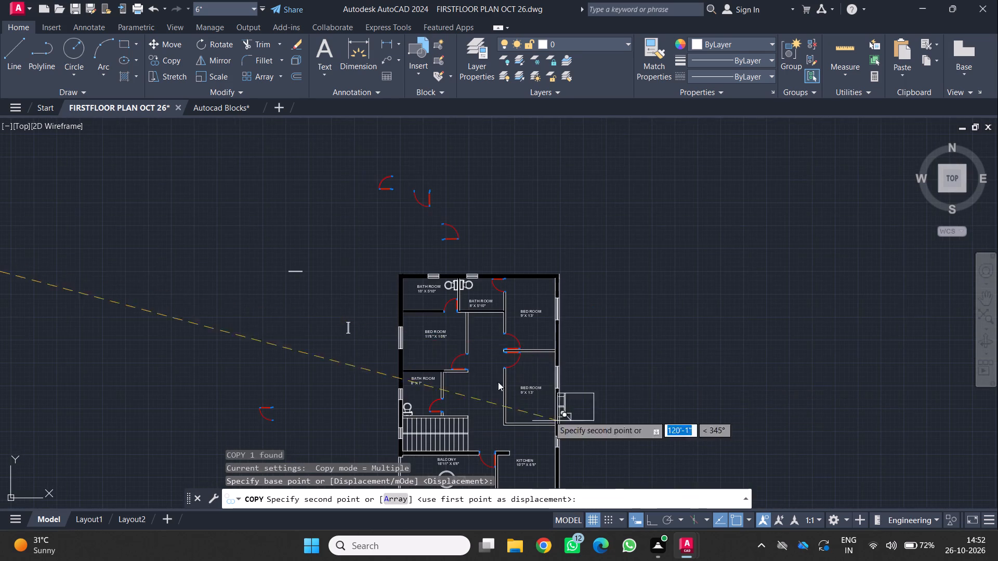
scroll(408, 309, "up", 1)
scroll(385, 362, "up", 2)
middle_click_drag(384, 377, 421, 324)
scroll(458, 330, "up", 2)
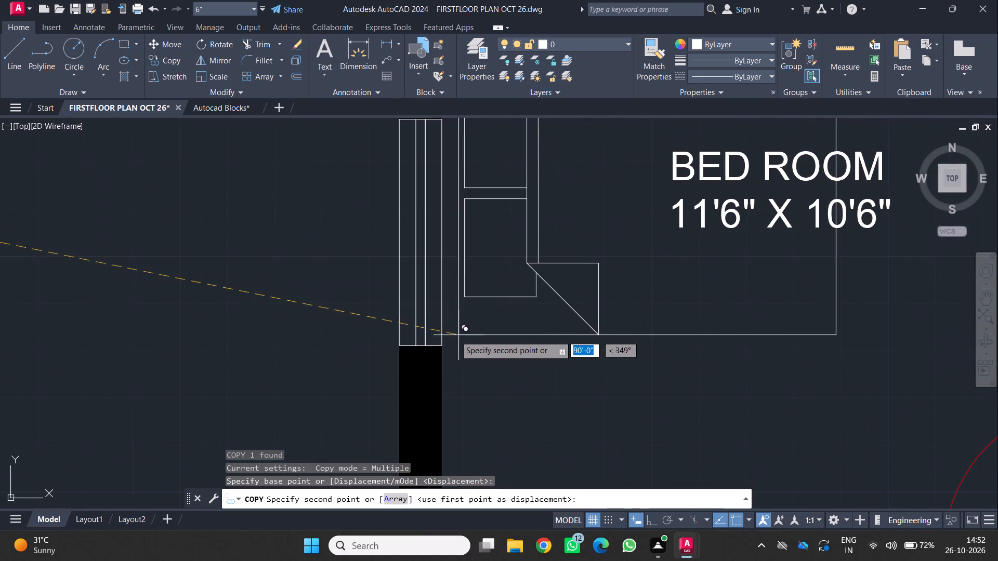
scroll(442, 354, "down", 2)
scroll(444, 364, "up", 1)
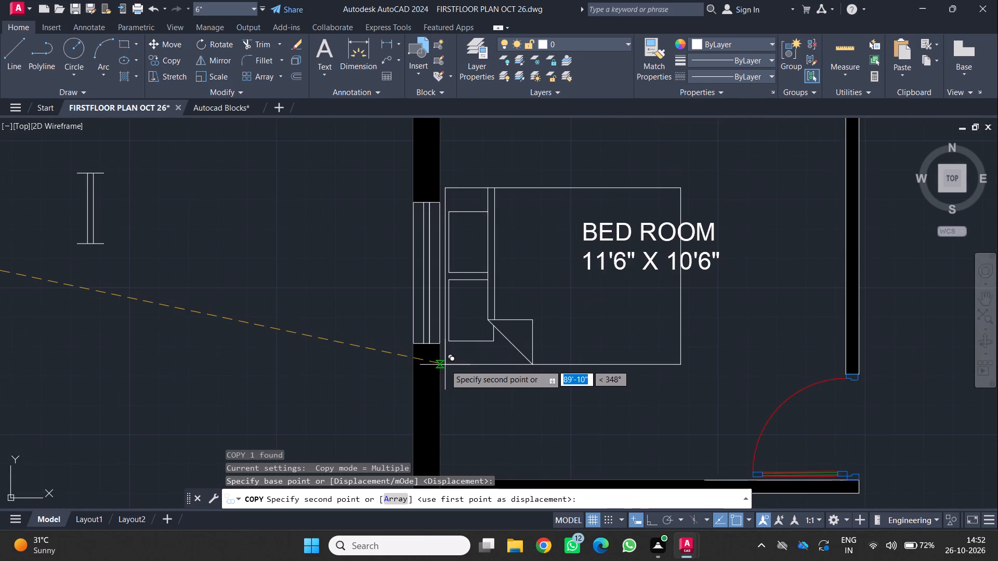
scroll(445, 365, "up", 1)
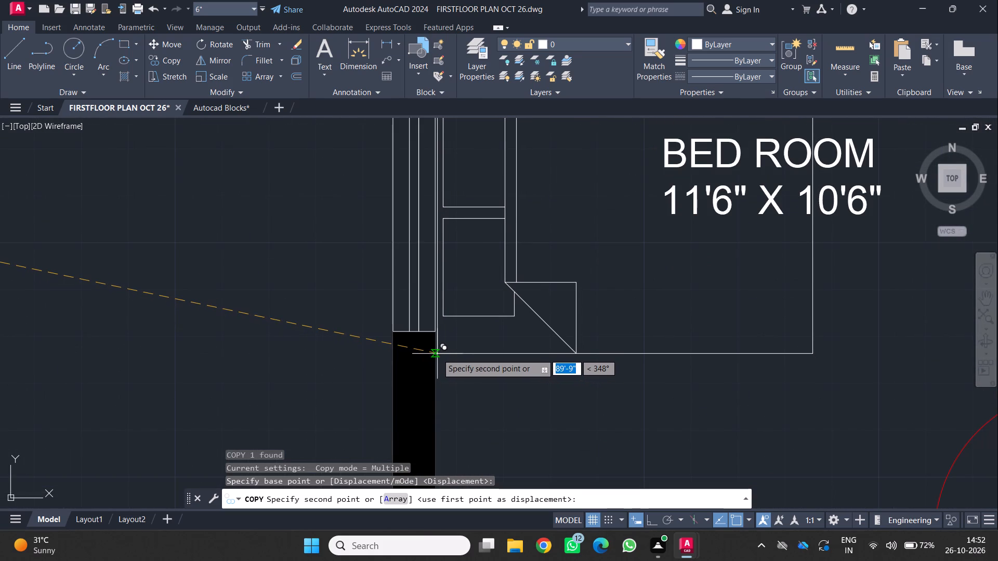
left_click(436, 354)
Place another copy of the bed in the empty space east of the plan and end the copying.
scroll(445, 355, "down", 3)
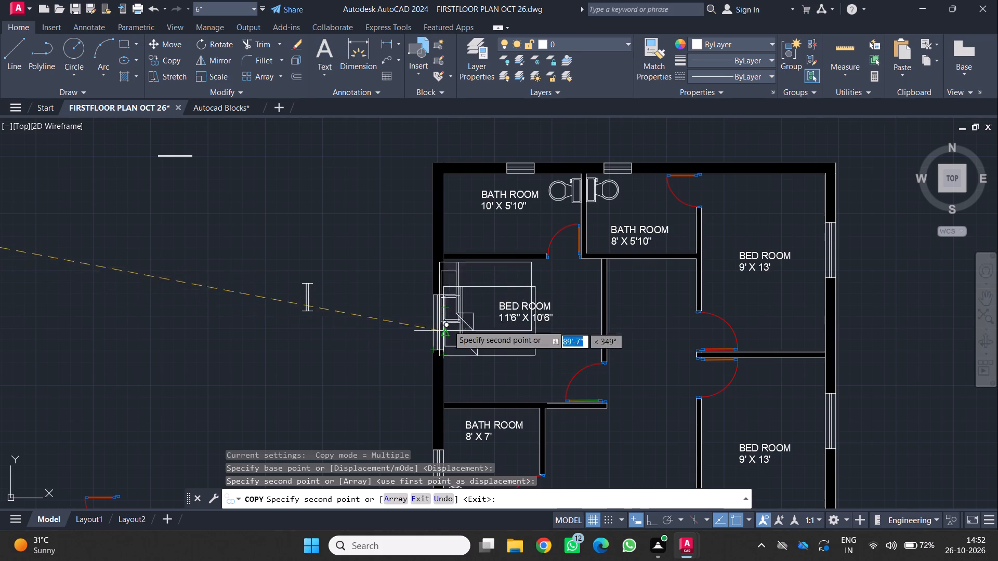
scroll(515, 299, "down", 3)
left_click(636, 328)
key("Escape")
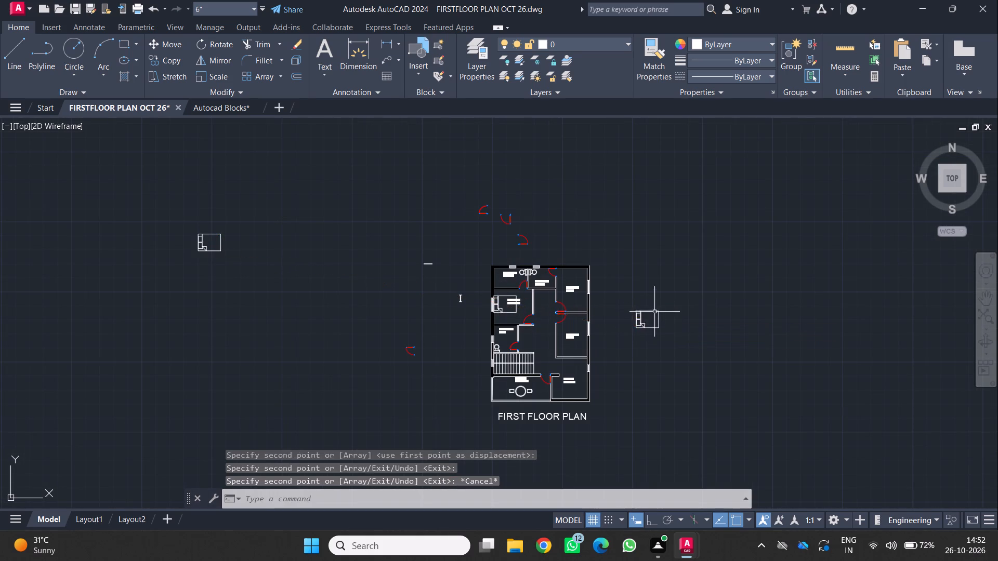
Mirror the bed east of the plan across its vertical headboard edge, erasing the source object.
scroll(638, 306, "up", 3)
left_click_drag(594, 298, 590, 309)
left_click(748, 420)
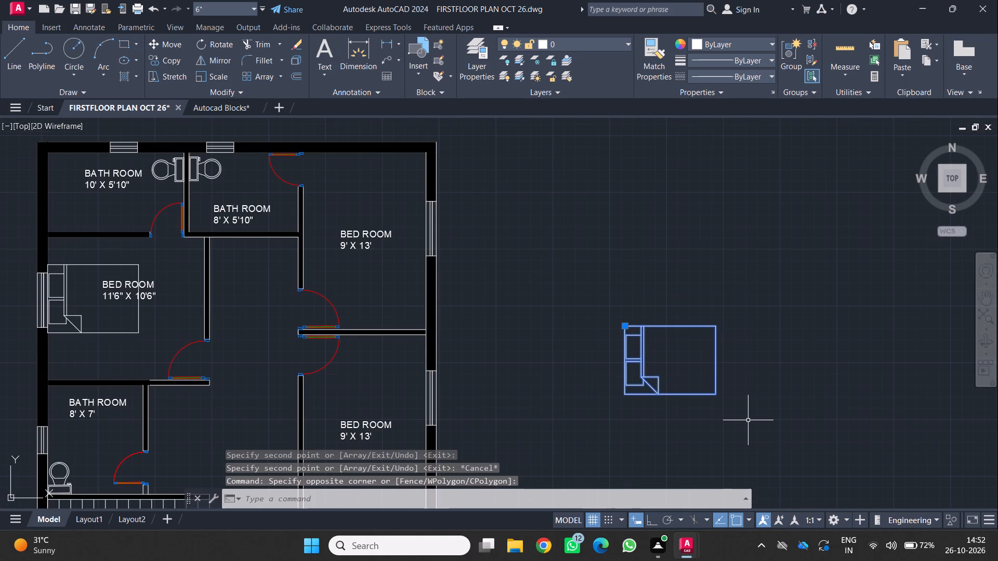
key("m")
key("i")
key("Return")
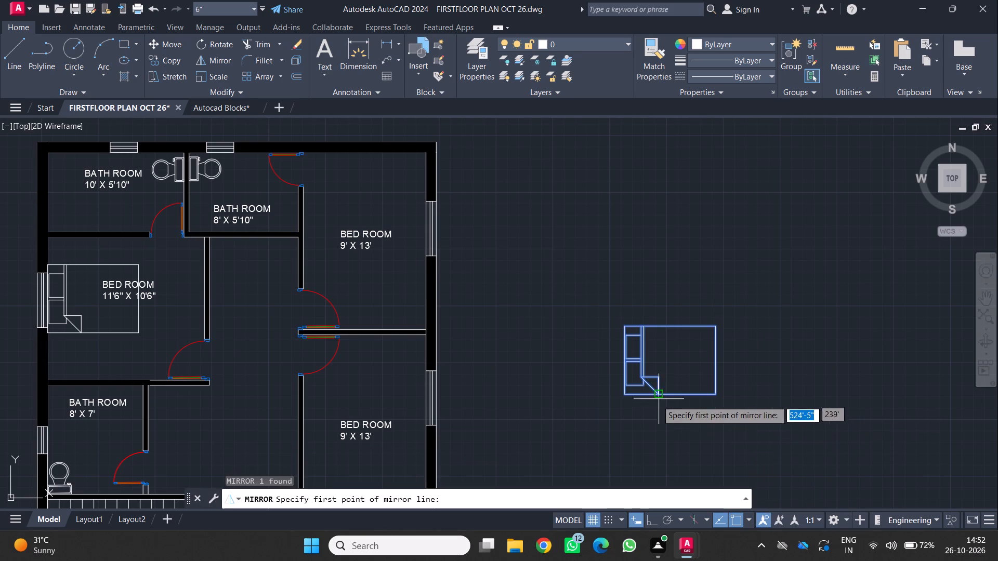
scroll(652, 404, "up", 2)
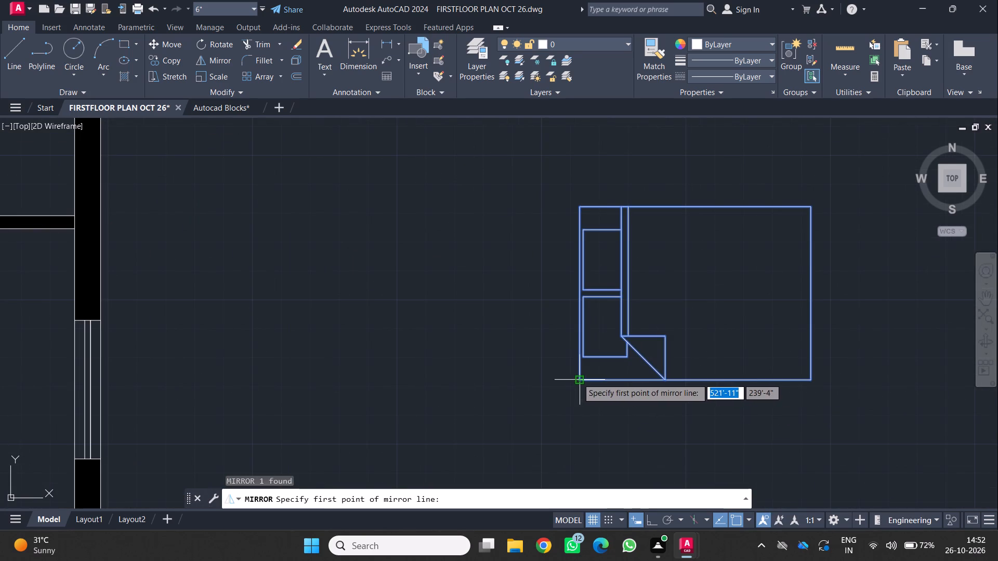
left_click_drag(577, 378, 576, 372)
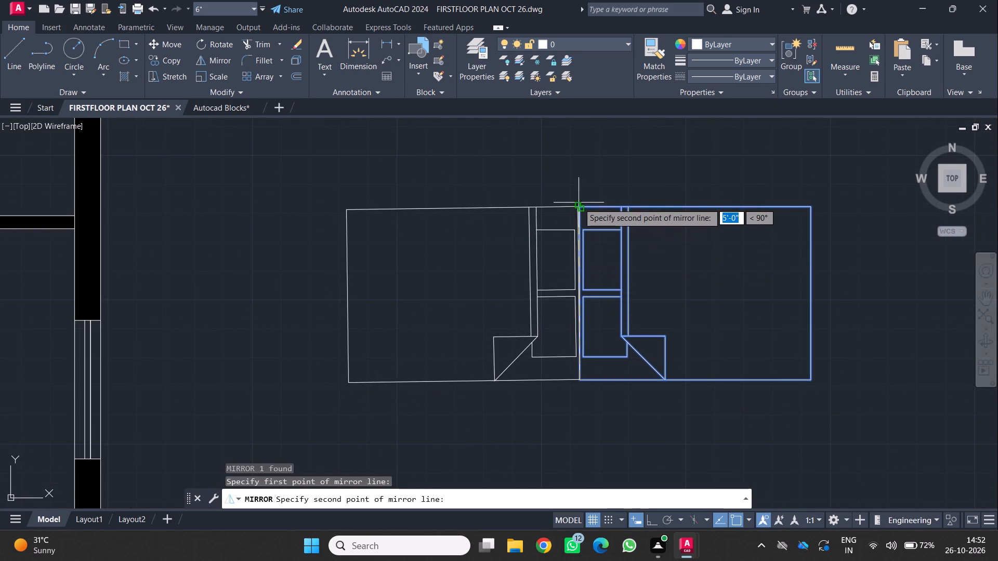
left_click(580, 208)
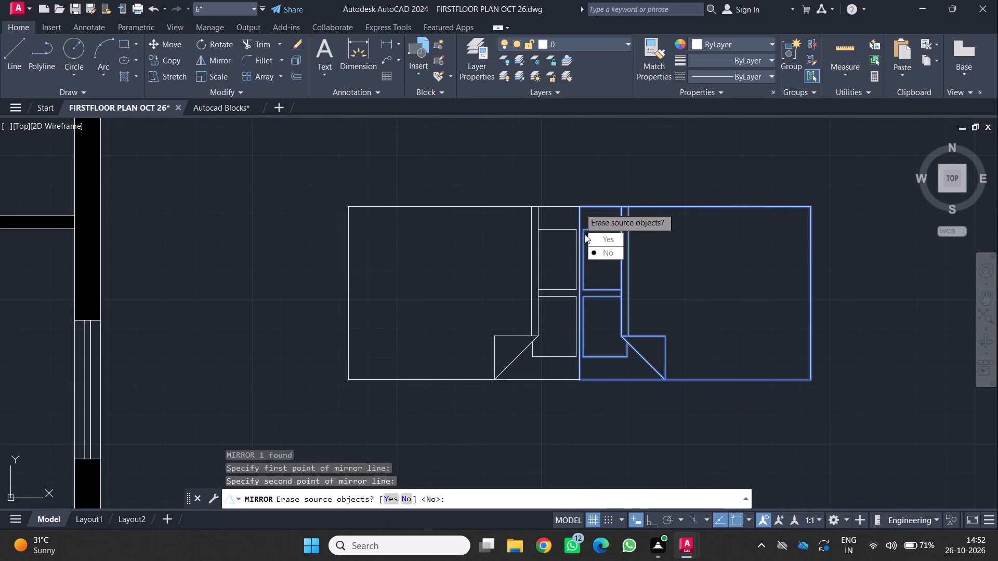
left_click_drag(594, 234, 579, 207)
Move the mirrored bed by its headboard-side south corner into the southern 9' X 13' bed room, with the headboard against the east wall.
left_click(283, 184)
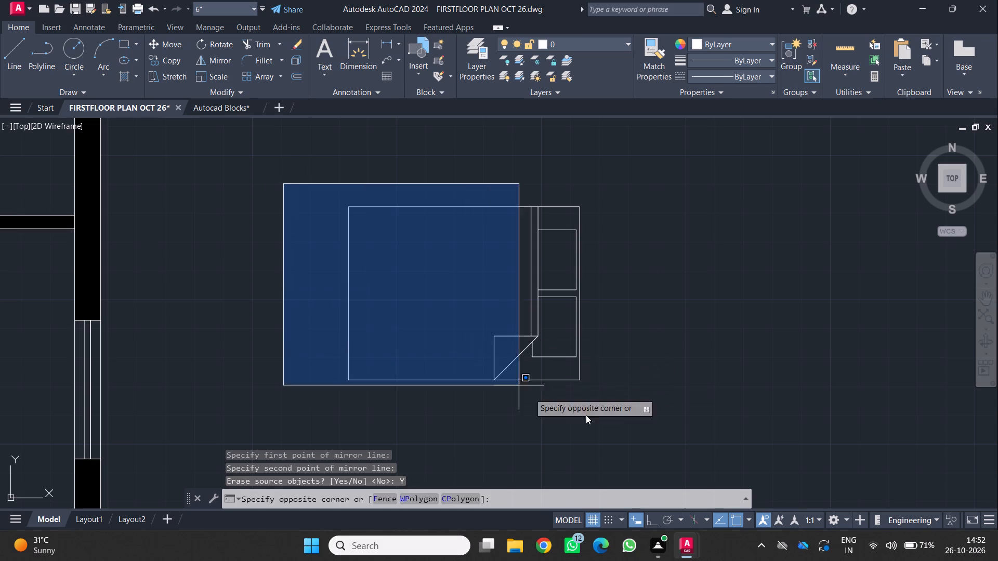
left_click(646, 396)
key("m")
key("Return")
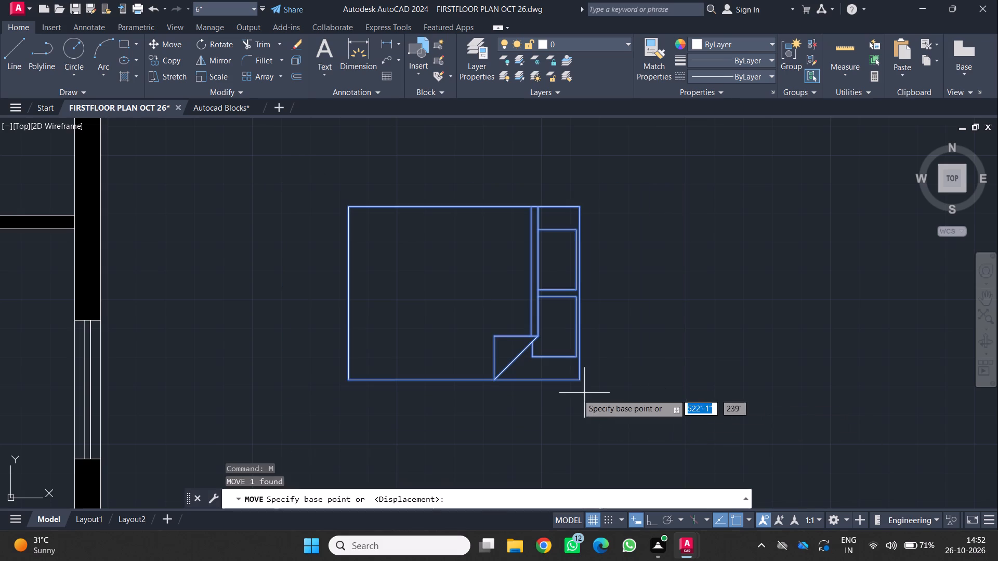
scroll(568, 391, "up", 2)
left_click(590, 364)
scroll(589, 363, "down", 4)
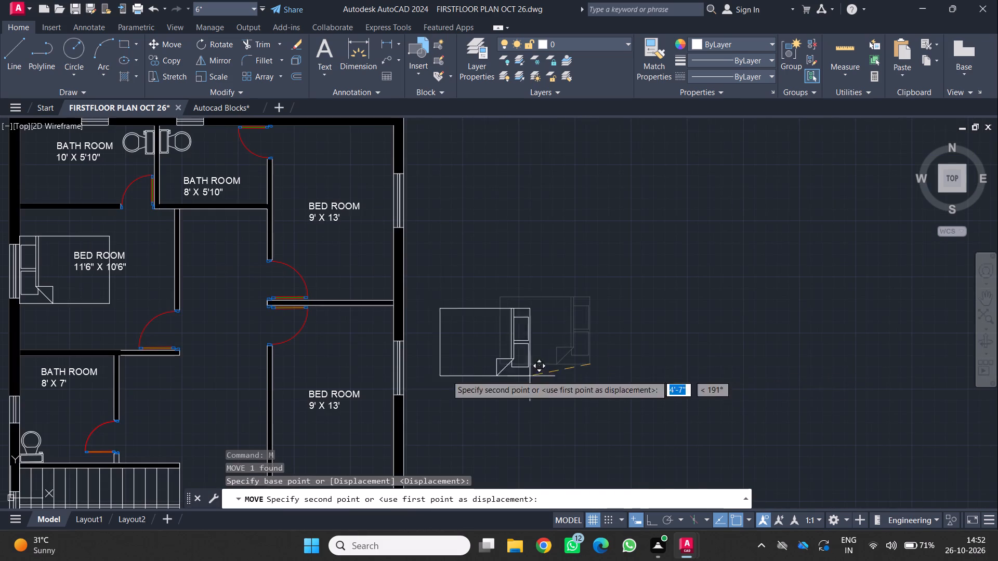
middle_click_drag(394, 367, 516, 283)
middle_click(516, 283)
scroll(504, 325, "up", 2)
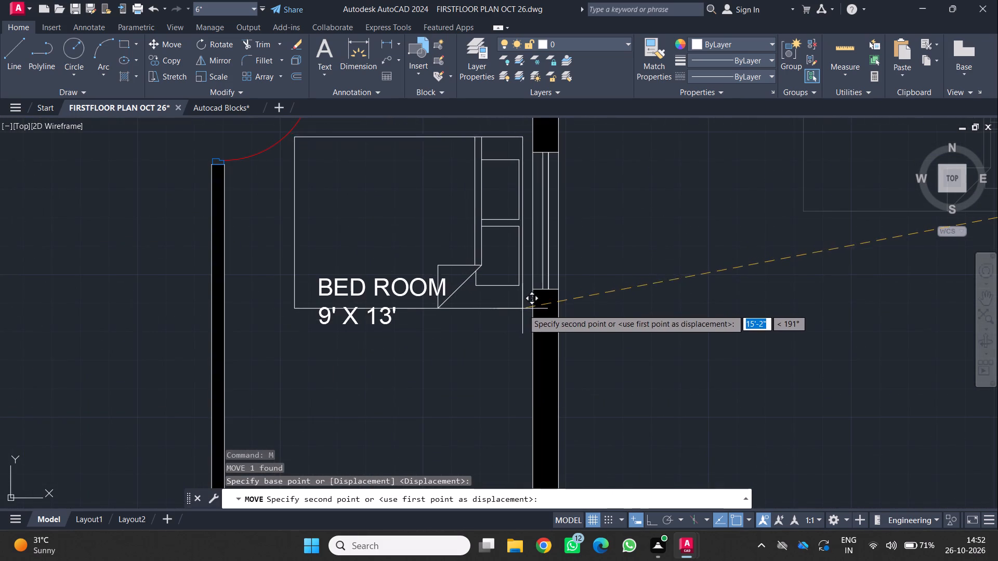
left_click(531, 310)
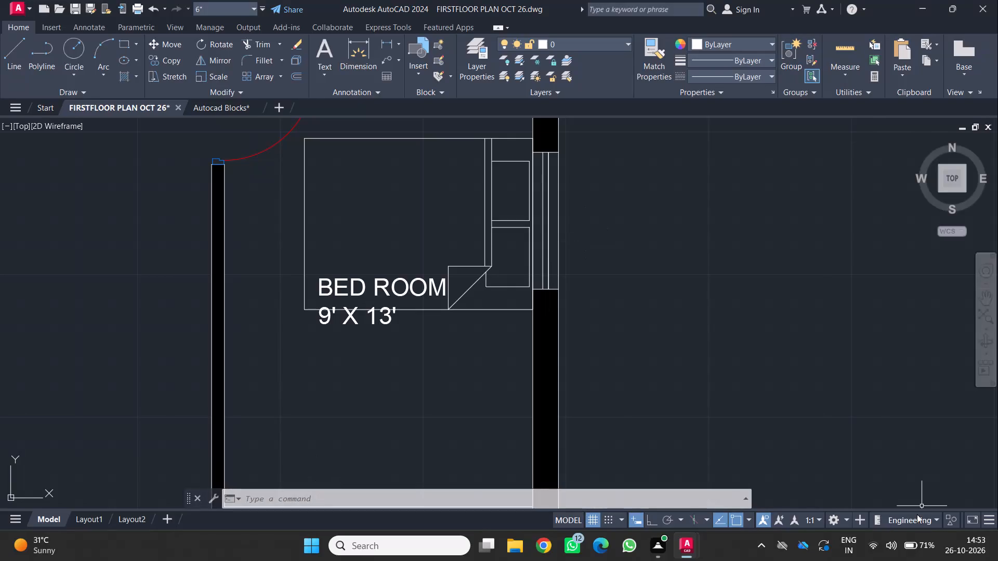
Delete the stray door symbols lying north of the floor plan.
scroll(499, 300, "down", 3)
middle_click_drag(436, 298, 468, 329)
scroll(454, 314, "down", 2)
middle_click_drag(418, 331, 392, 299)
middle_click(392, 299)
scroll(376, 258, "up", 2)
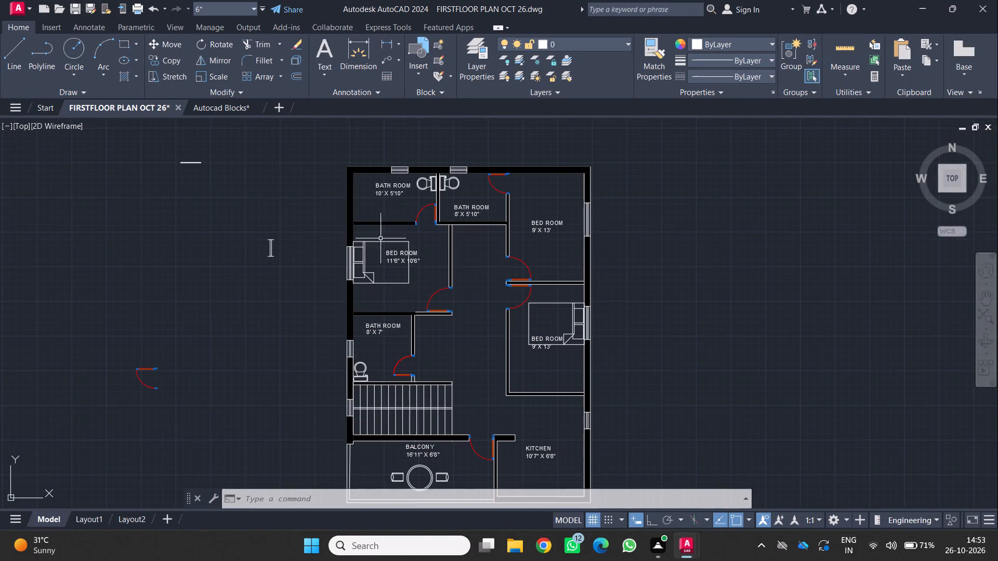
middle_click_drag(390, 184, 521, 257)
middle_click(521, 257)
scroll(326, 171, "down", 1)
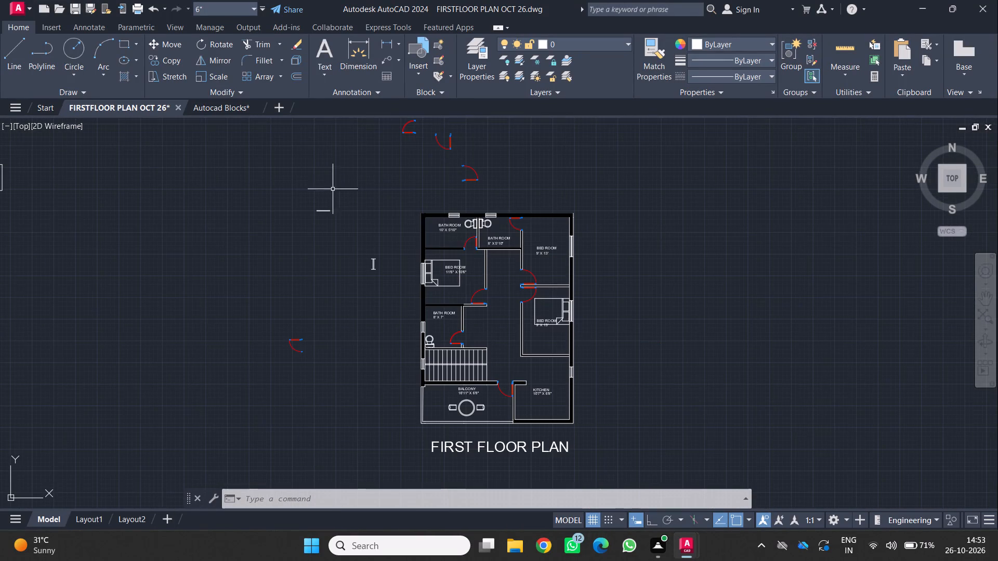
middle_click_drag(345, 155, 434, 237)
middle_click(434, 237)
left_click_drag(444, 190, 449, 191)
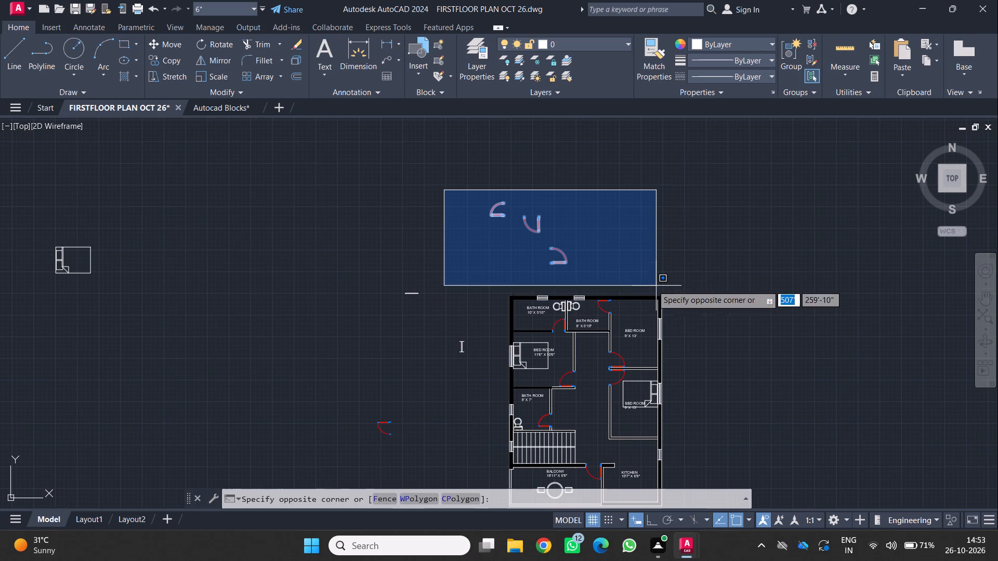
left_click(631, 272)
key("Delete")
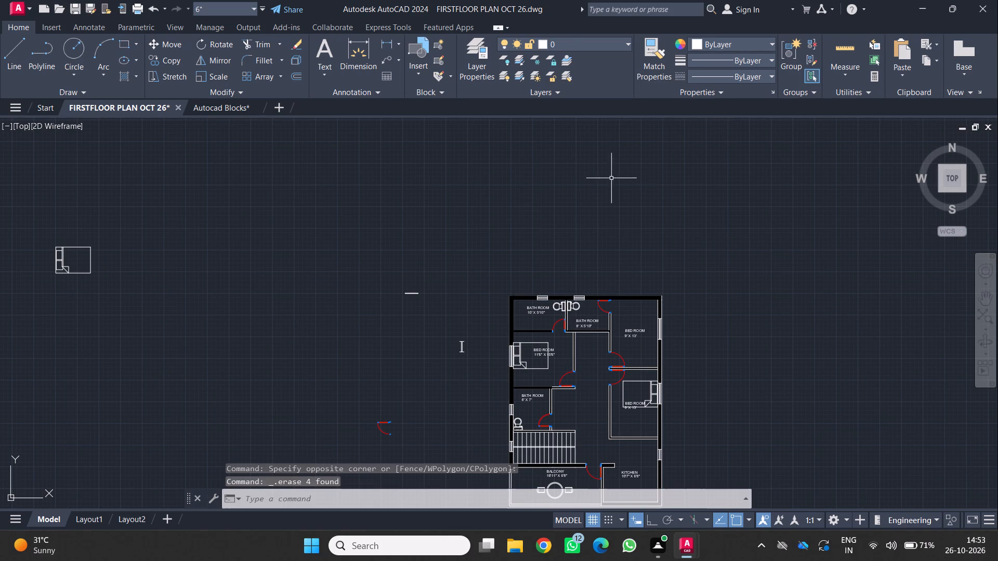
Delete the leftover door symbol and the other stray objects just west of the floor plan.
middle_click_drag(325, 378, 312, 279)
middle_click(312, 279)
left_click(318, 125)
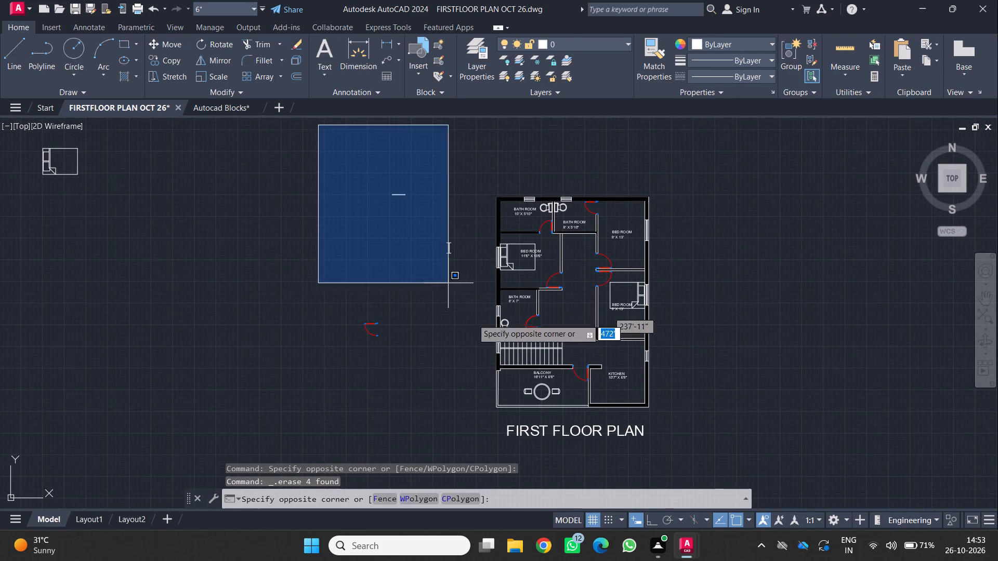
left_click(456, 351)
key("Delete")
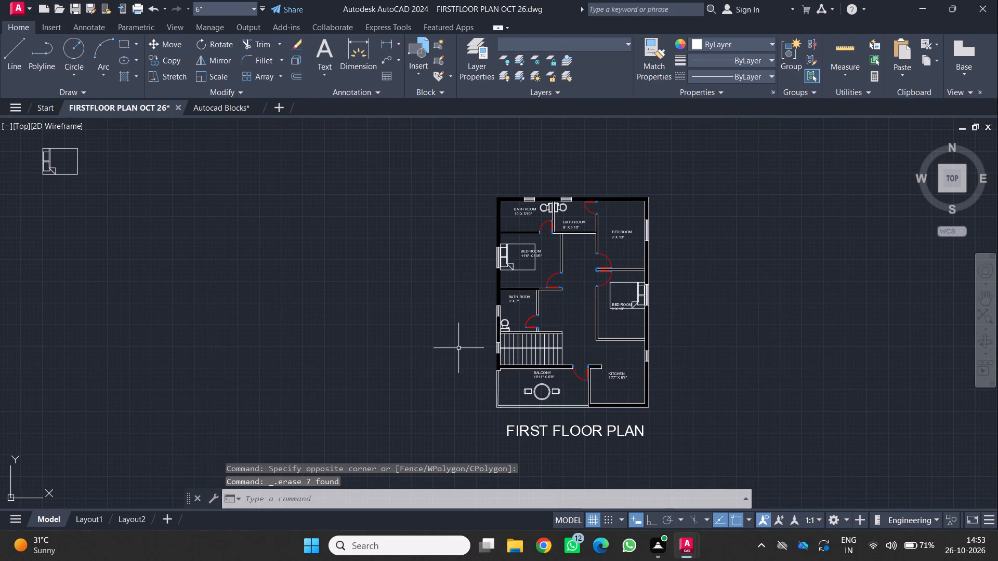
Delete the spare queen bed lying far west of the floor plan.
middle_click_drag(52, 292, 167, 356)
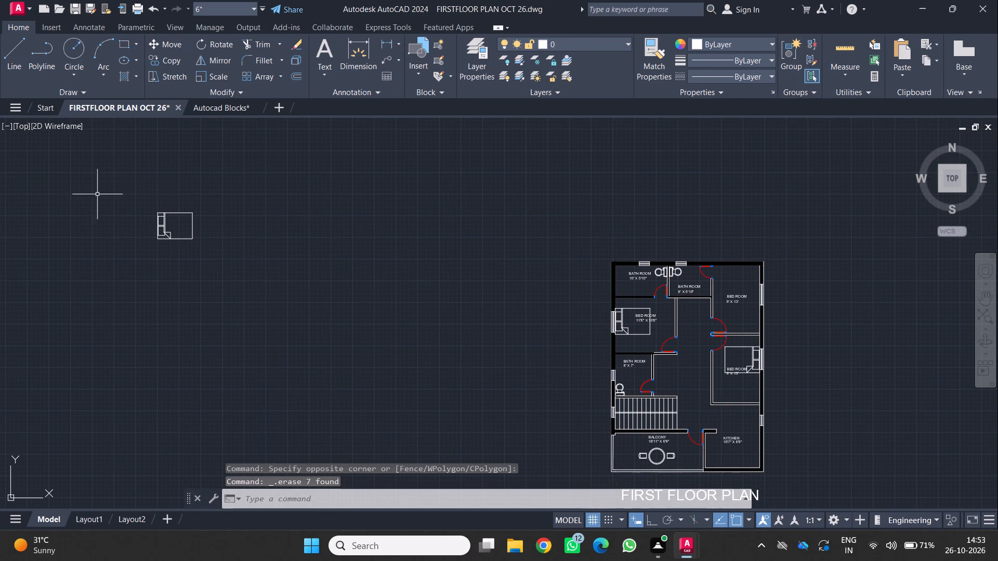
left_click(105, 179)
left_click(224, 266)
key("Delete")
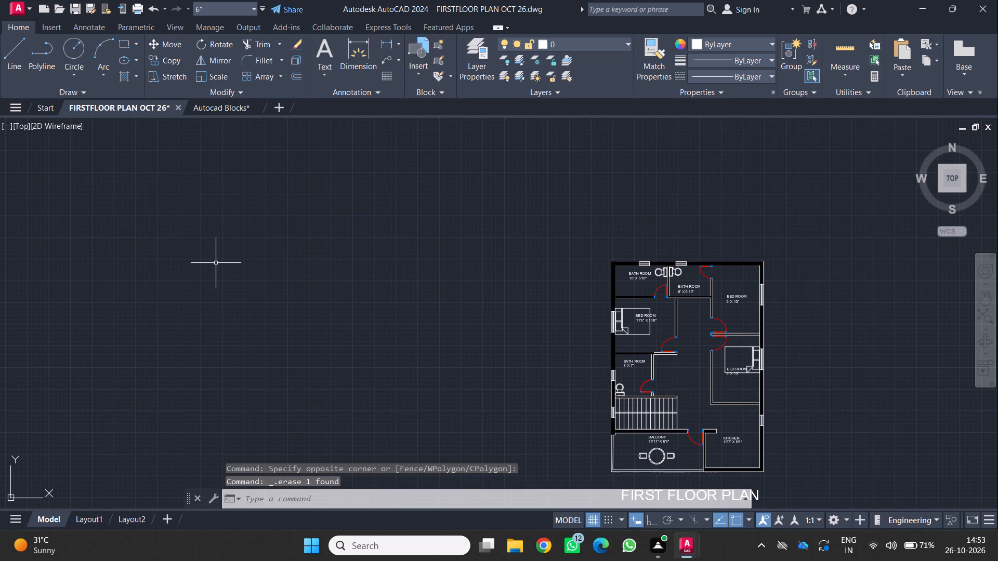
Save the first-floor plan drawing.
scroll(399, 332, "down", 1)
middle_click_drag(440, 361, 307, 285)
middle_click(307, 285)
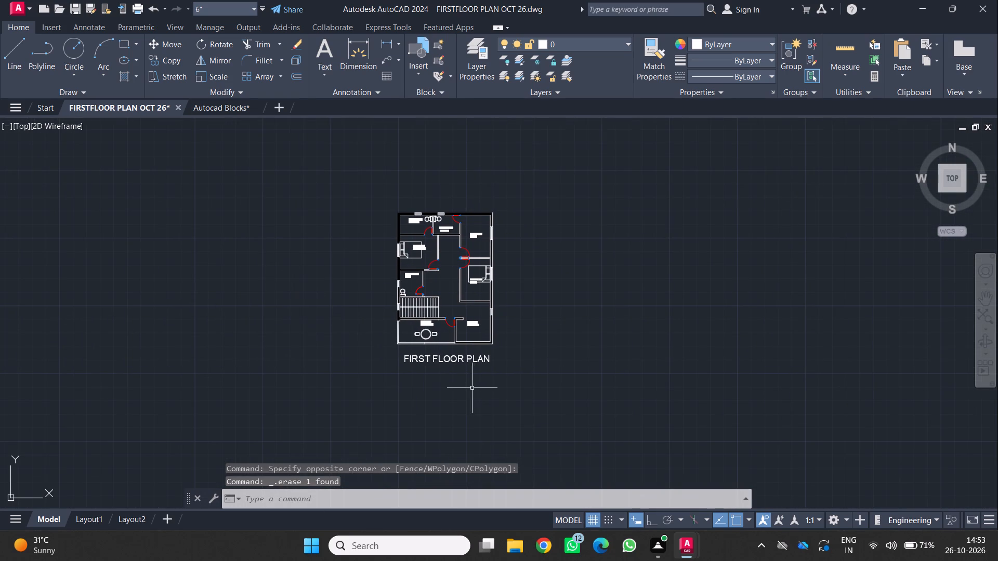
key("ctrl+s")
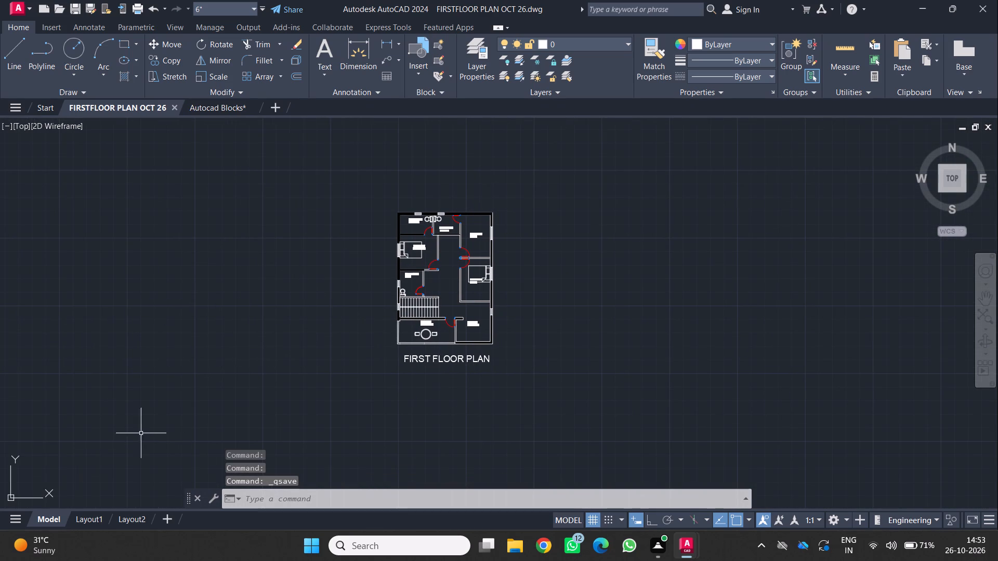
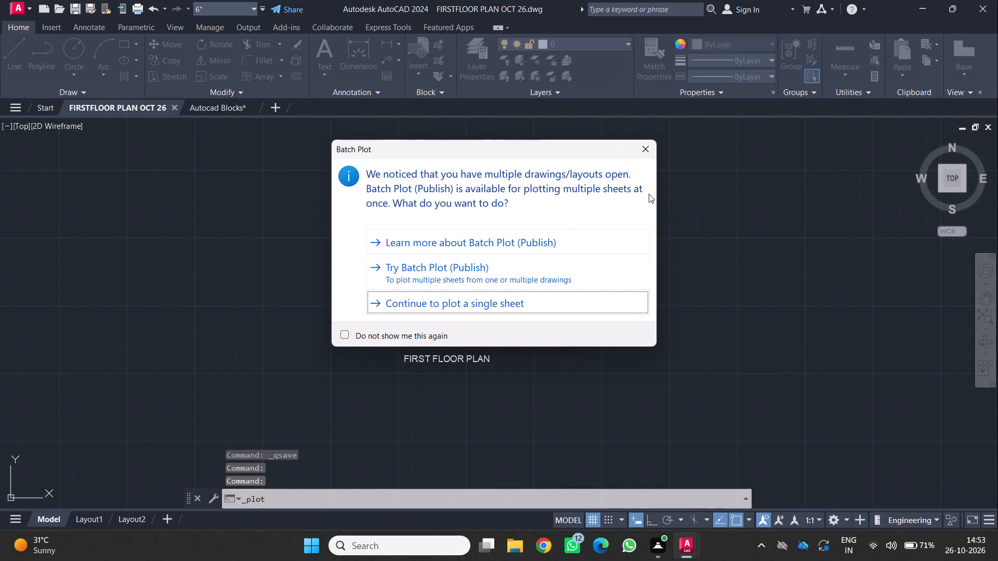
Set up a single-sheet plot using the DWG To PDF.pc3 plotter and ISO expand A4 (297.00 x 210.00 MM) paper.
left_click(646, 141)
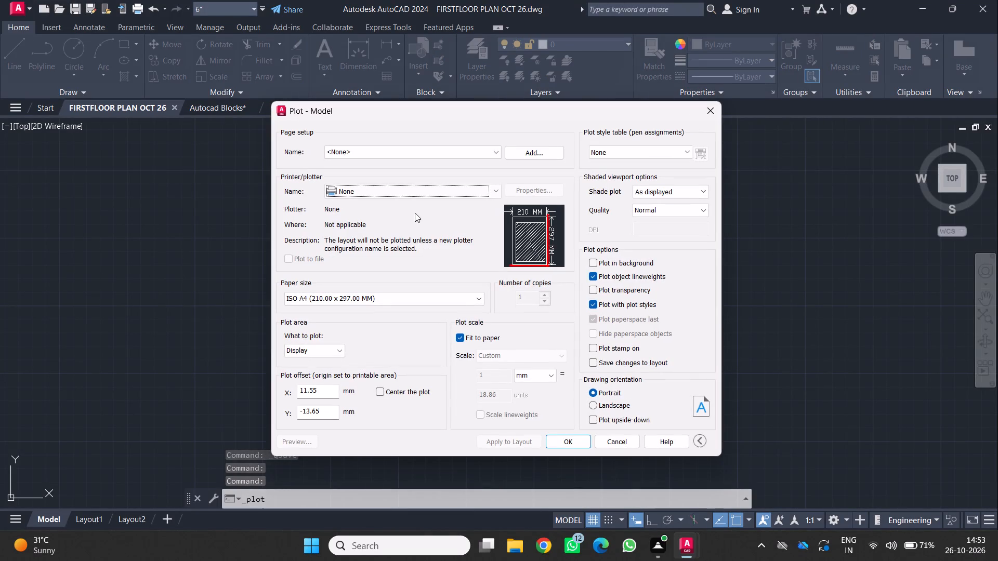
left_click(389, 193)
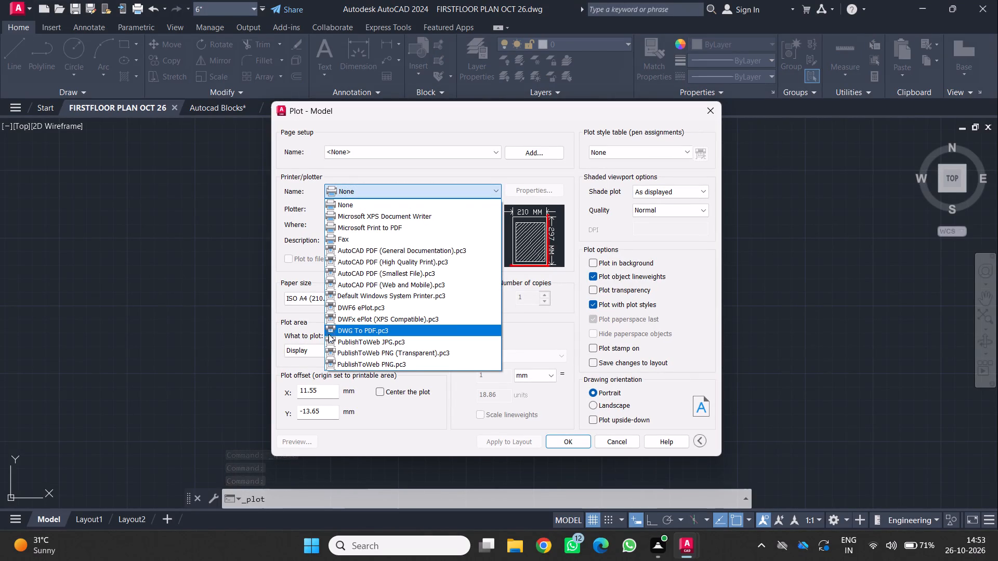
left_click(334, 332)
left_click(333, 295)
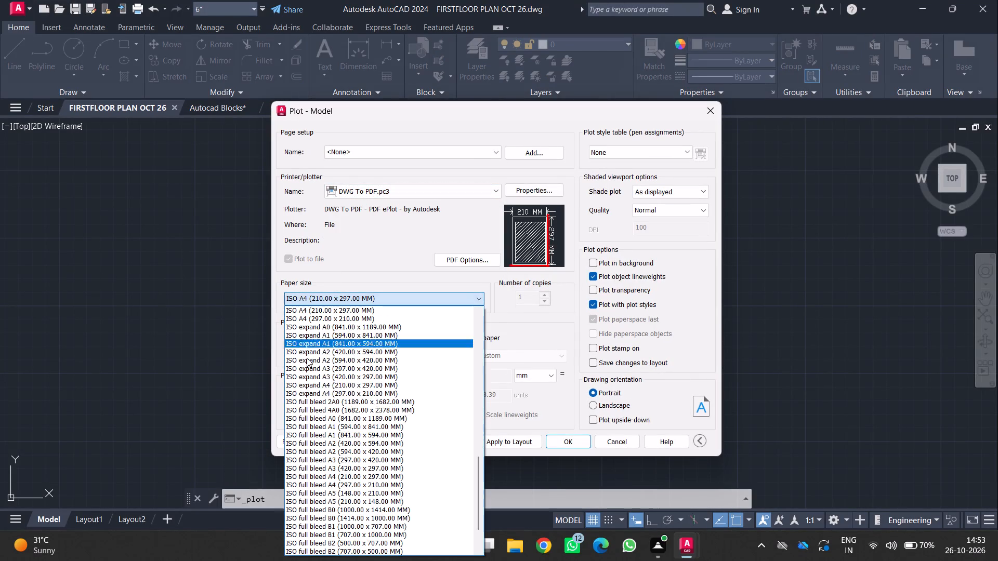
left_click(333, 393)
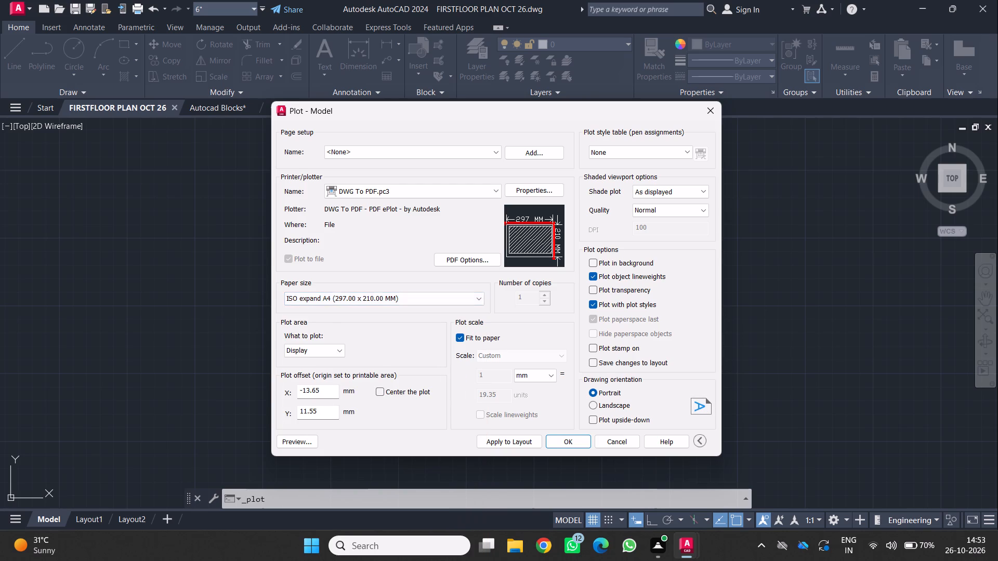
Define the plot area as a window enclosing the whole first-floor plan and its title.
left_click(333, 344)
left_click(297, 385)
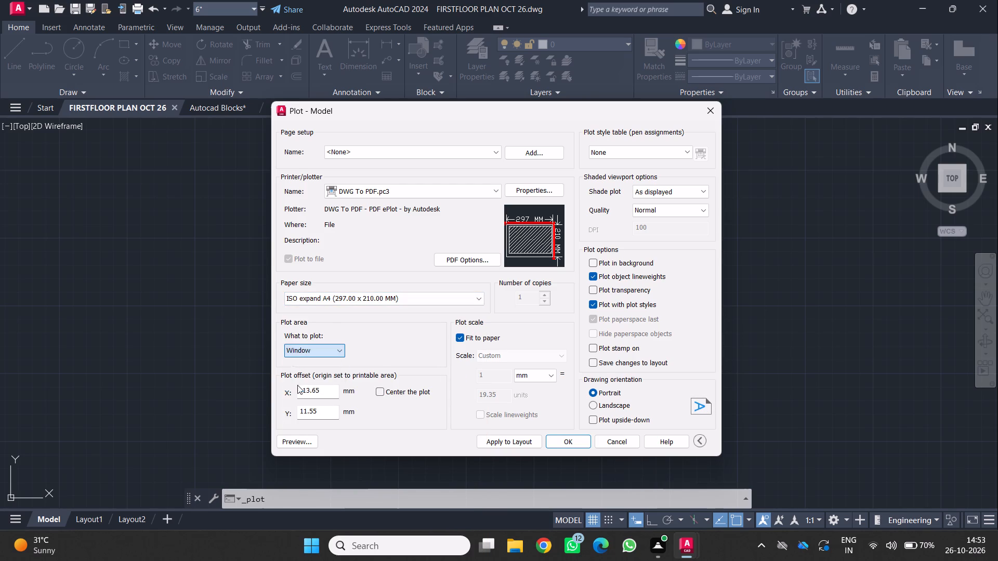
left_click(318, 178)
left_click(572, 393)
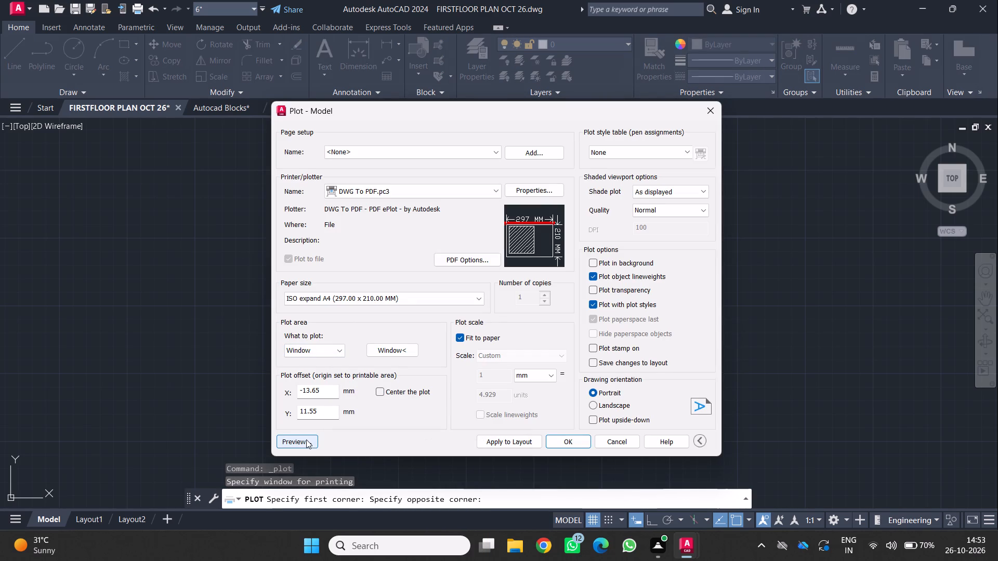
Preview the plotted sheet to check how the floor plan sits on the page, and close the preview.
left_click(307, 439)
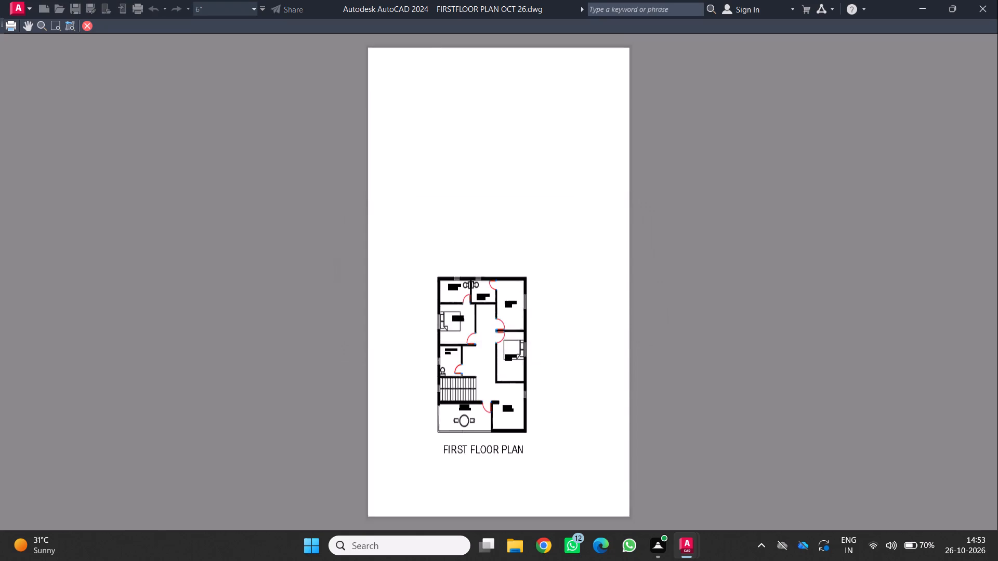
left_click_drag(88, 23, 88, 24)
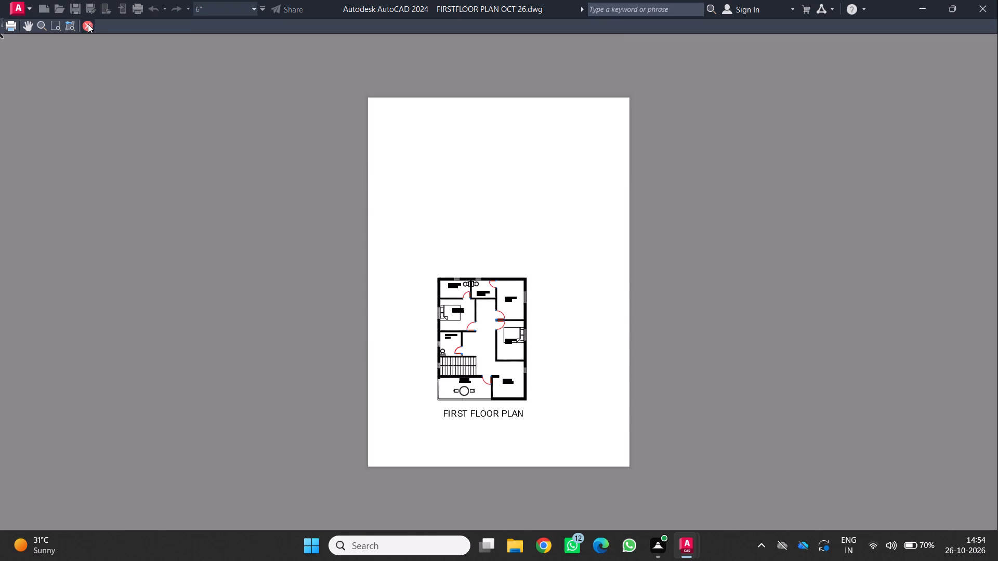
left_click_drag(88, 24, 84, 26)
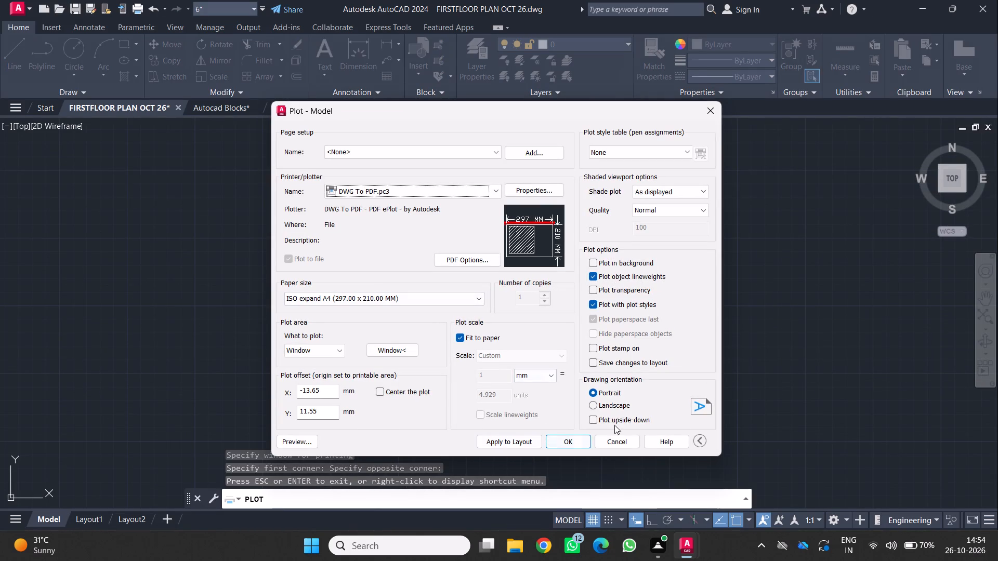
Set the plot to landscape orientation with inches as the scale unit, and apply the settings to the layout.
left_click(595, 406)
left_click(545, 370)
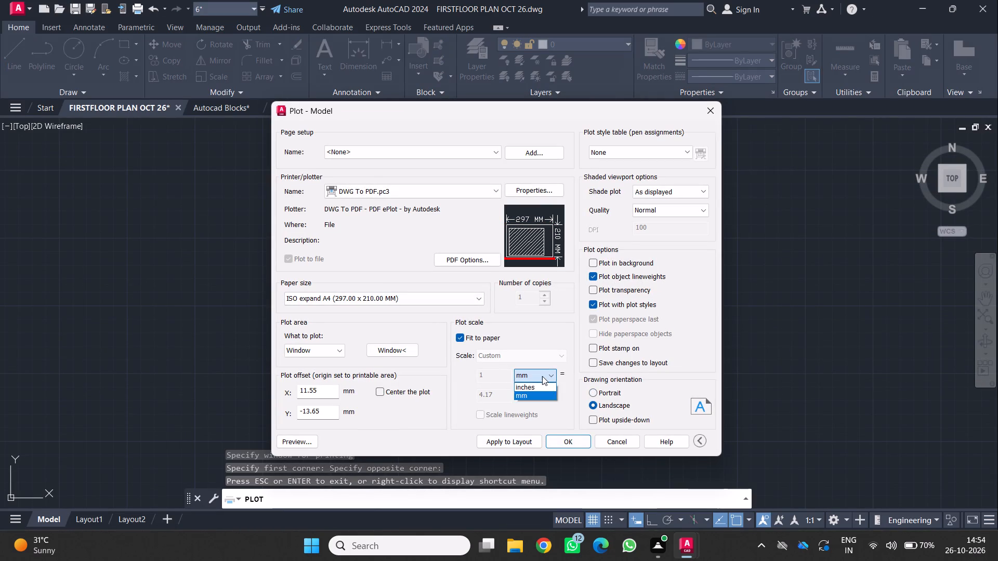
left_click(532, 386)
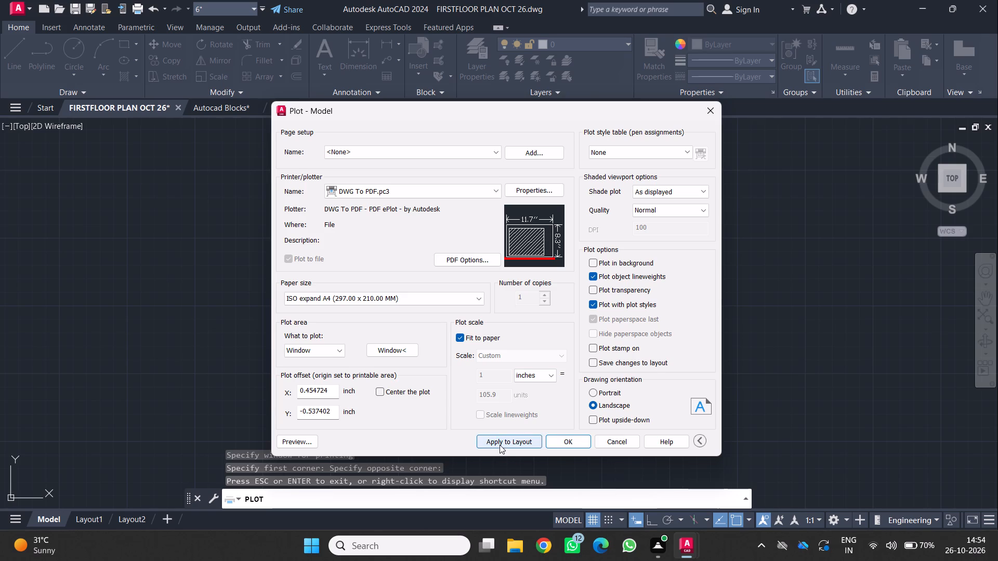
left_click(500, 445)
Plot the floor plan to a PDF file in the Documents folder under the suggested name, and close the opened PDF.
left_click(561, 438)
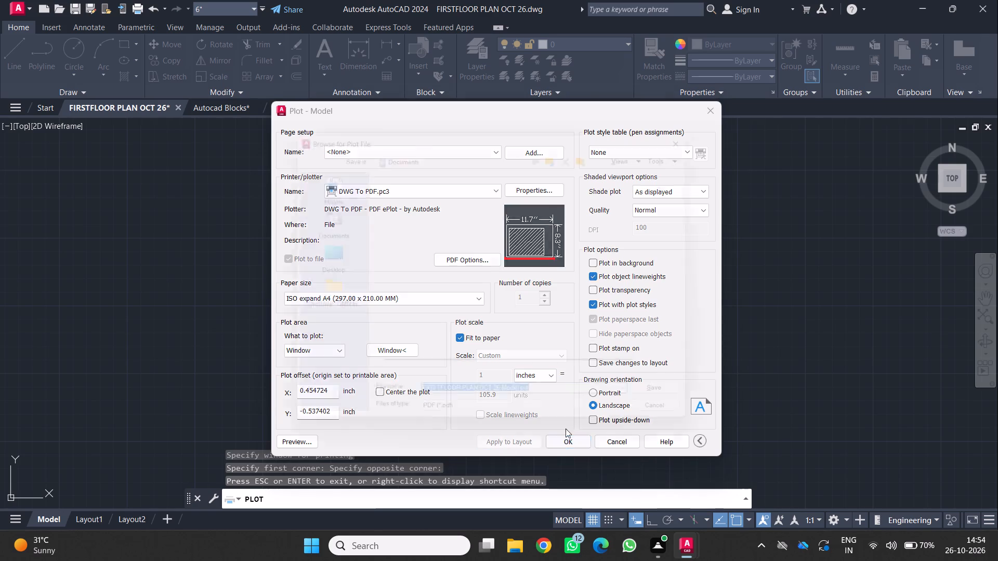
left_click(689, 403)
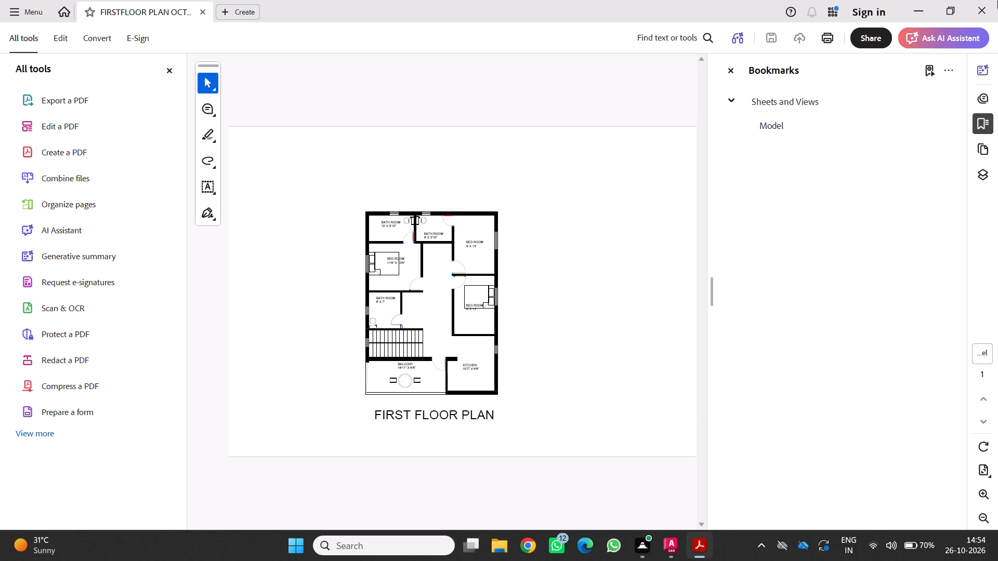
left_click(982, 6)
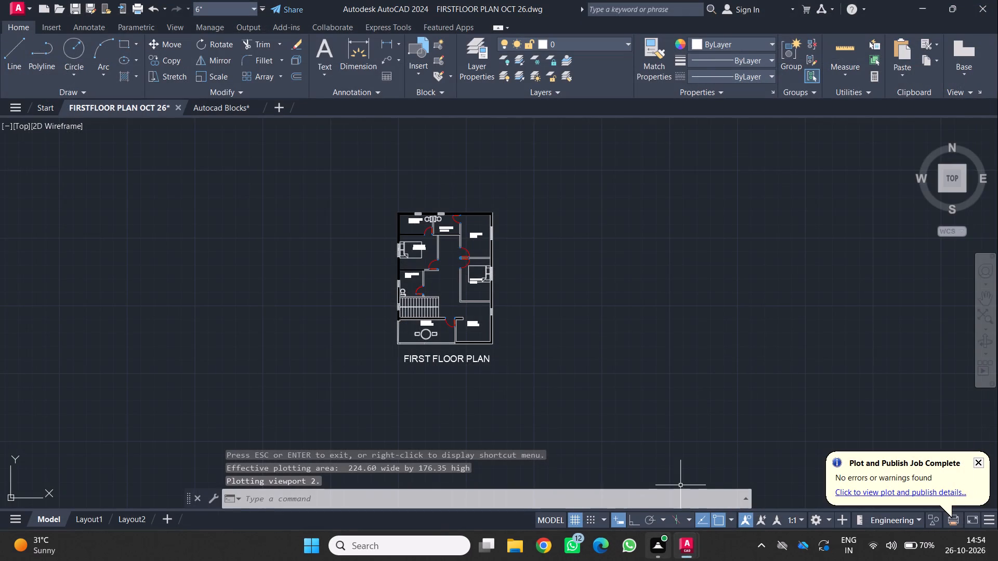